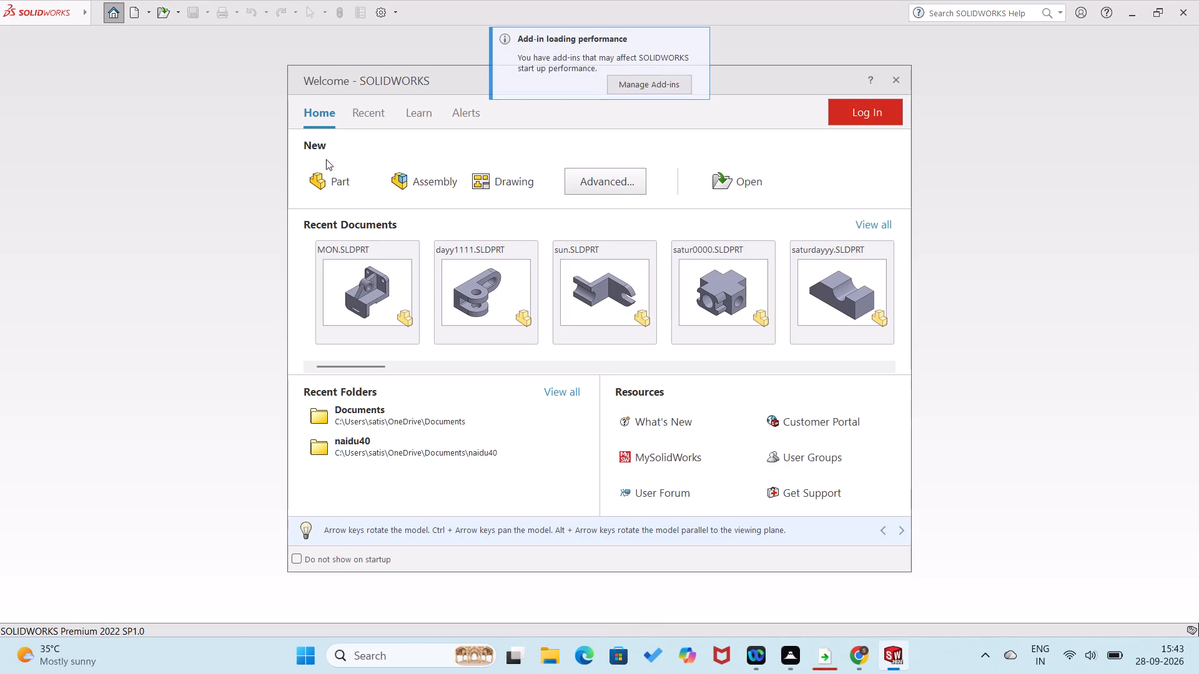
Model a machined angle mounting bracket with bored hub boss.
Create a new part document.
{"action": "left_click", "coordinate": [329, 174]}
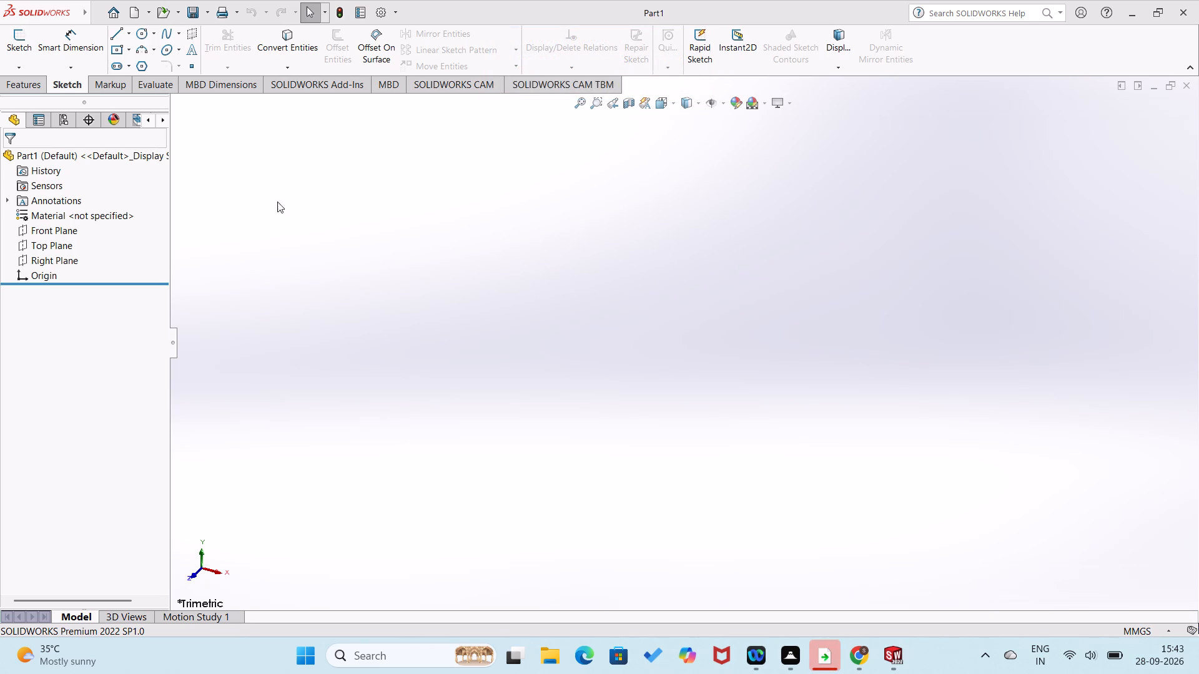
Sketch a closed rectangle of lines on the Front Plane, starting at the origin, about 140 mm wide and 52 mm high.
{"action": "left_click", "coordinate": [61, 227]}
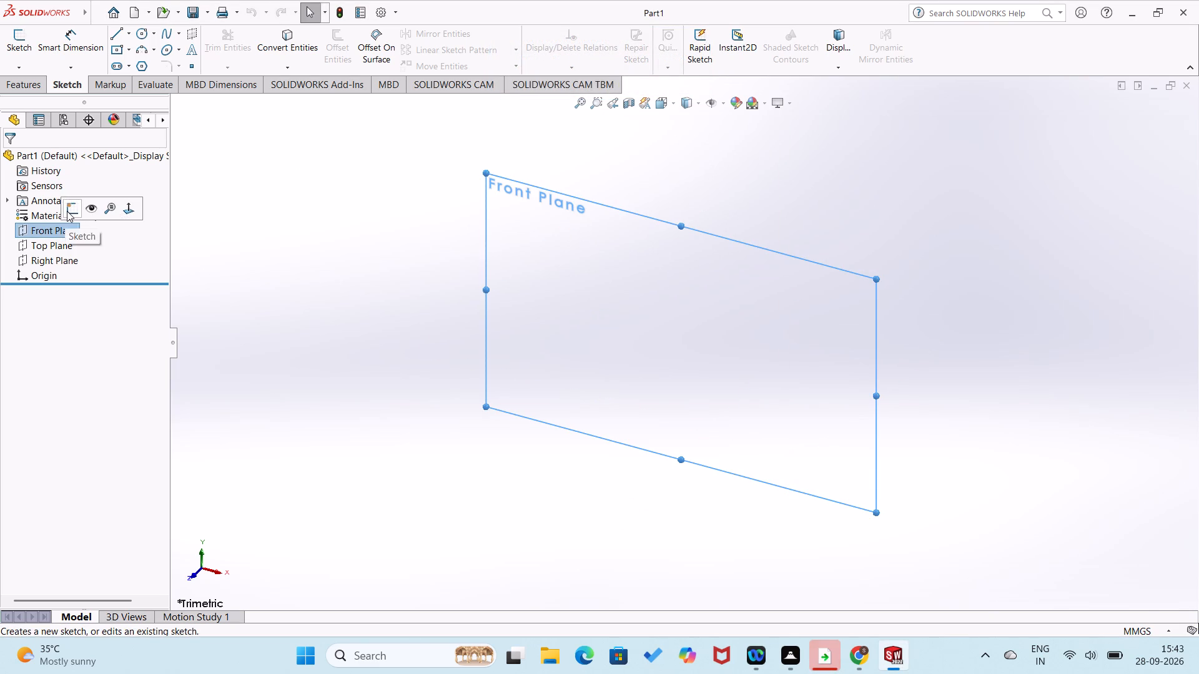
{"action": "left_click", "coordinate": [67, 211]}
{"action": "right_click_drag", "start_coordinate": [629, 315], "coordinate": [463, 376]}
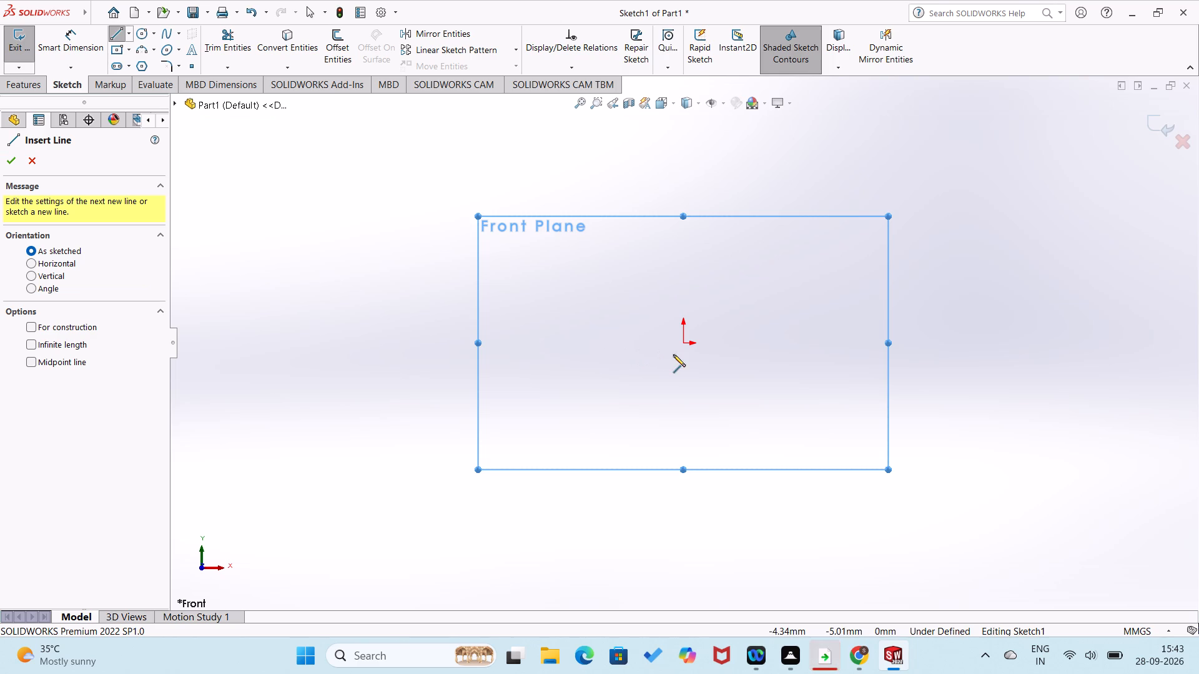
{"action": "left_click", "coordinate": [682, 342]}
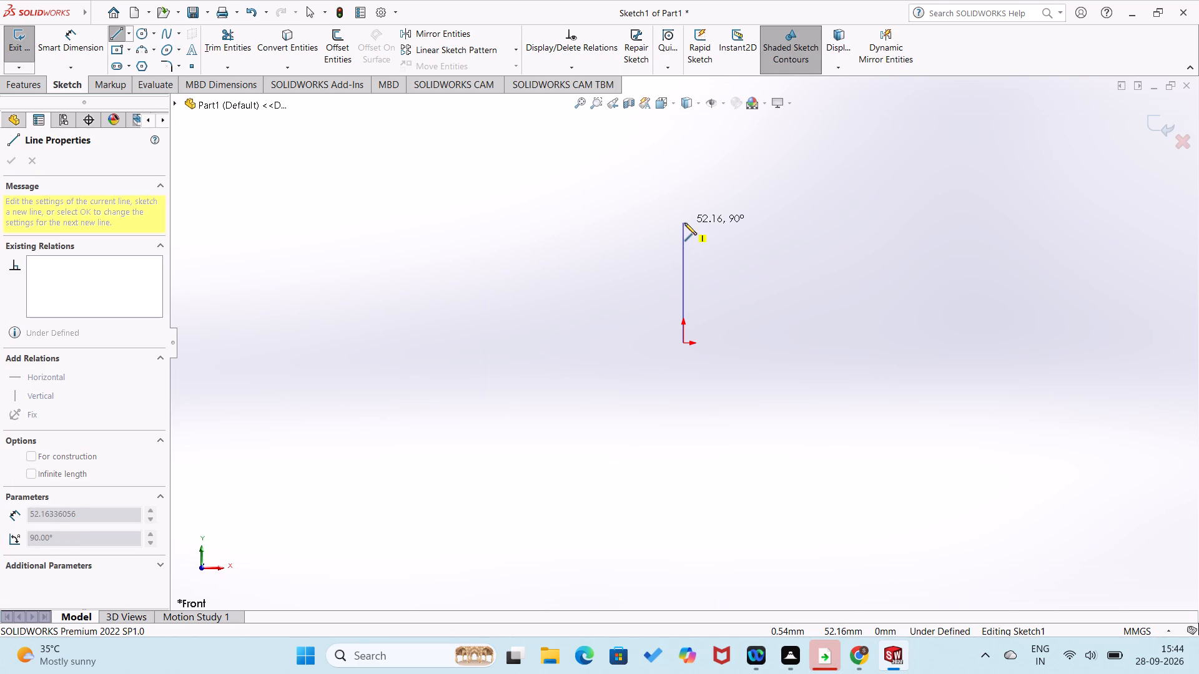
{"action": "left_click", "coordinate": [684, 223]}
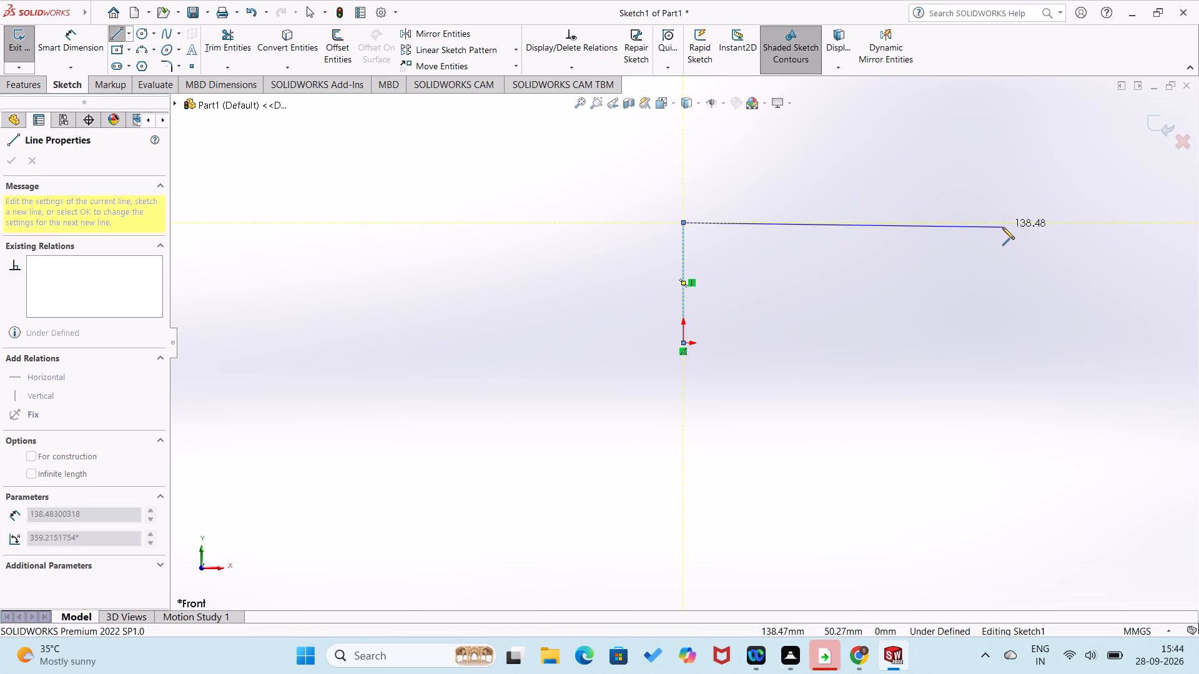
{"action": "left_click", "coordinate": [1006, 222]}
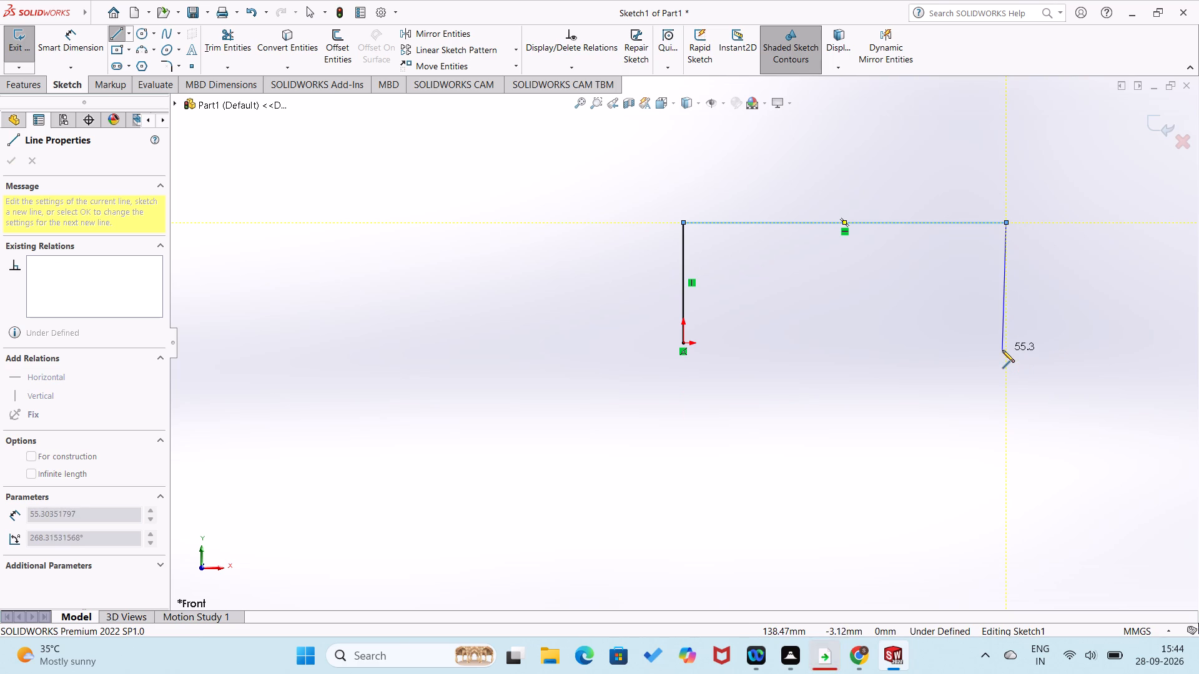
{"action": "left_click", "coordinate": [1005, 346]}
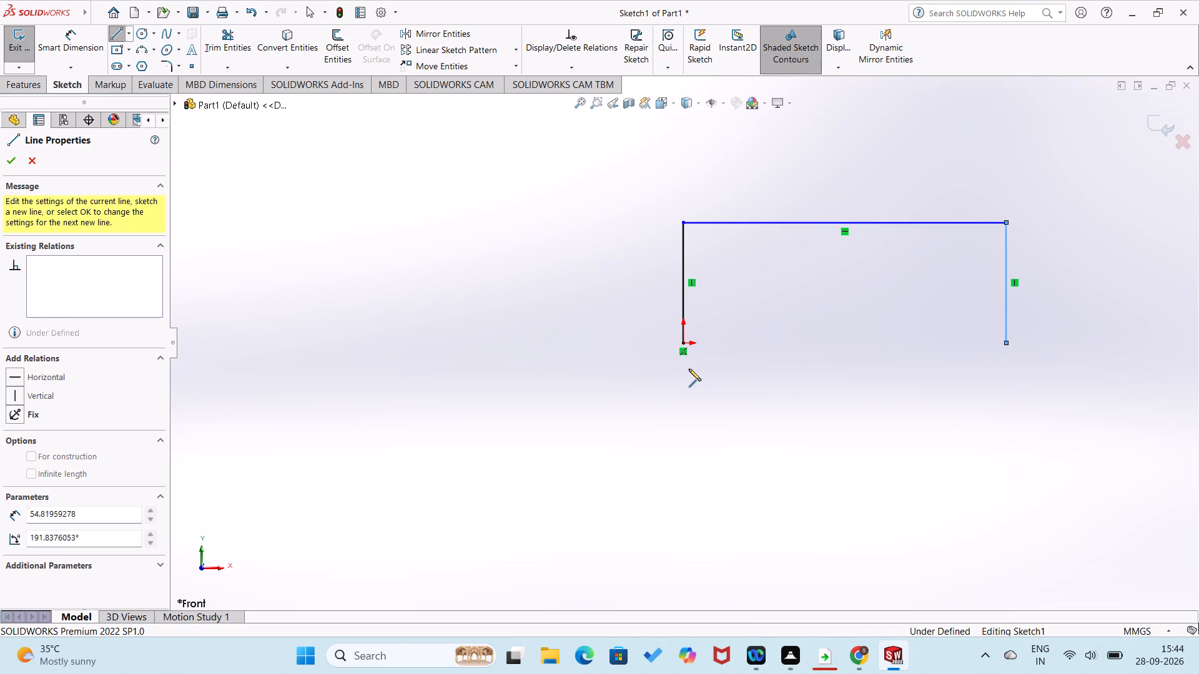
{"action": "left_click", "coordinate": [683, 342]}
Dimension the rectangle's bottom line and set its length to 165 mm.
{"action": "right_click_drag", "start_coordinate": [628, 383], "coordinate": [632, 112]}
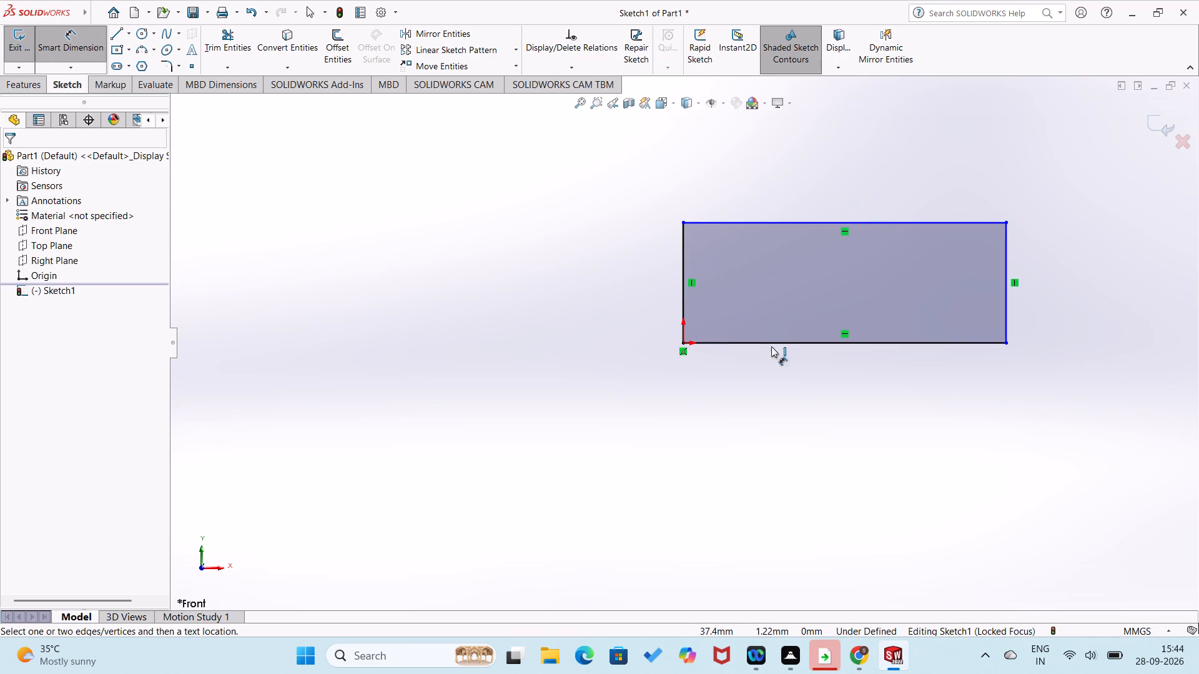
{"action": "left_click", "coordinate": [787, 344]}
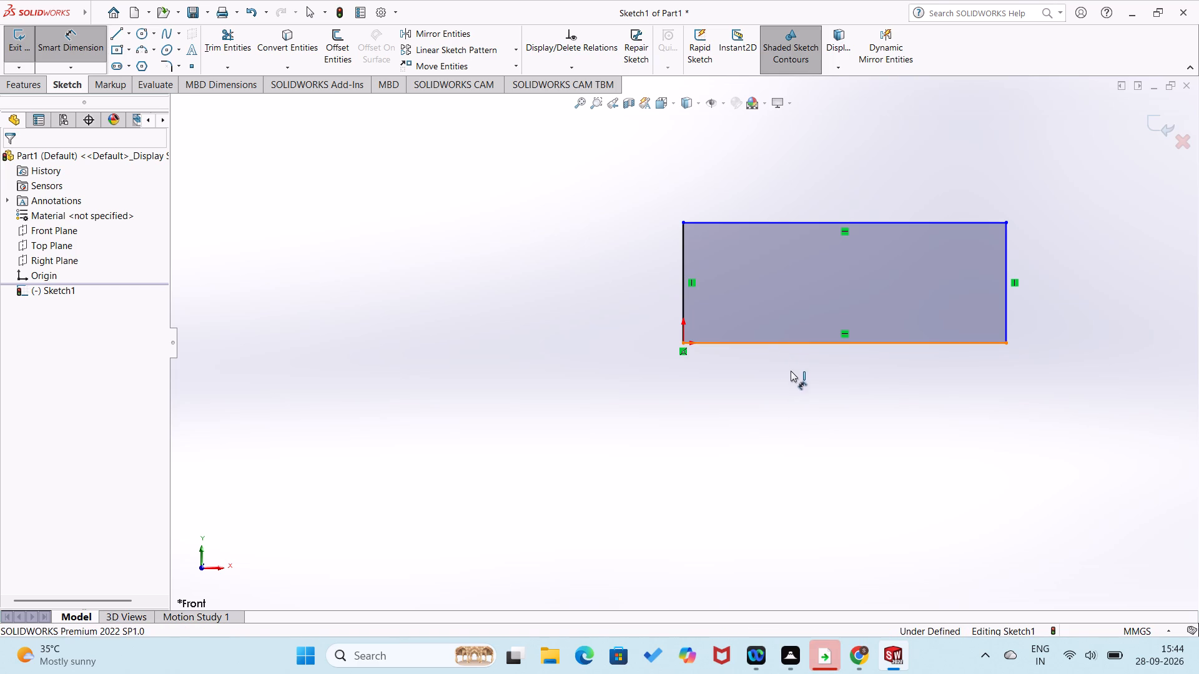
{"action": "left_click", "coordinate": [779, 392]}
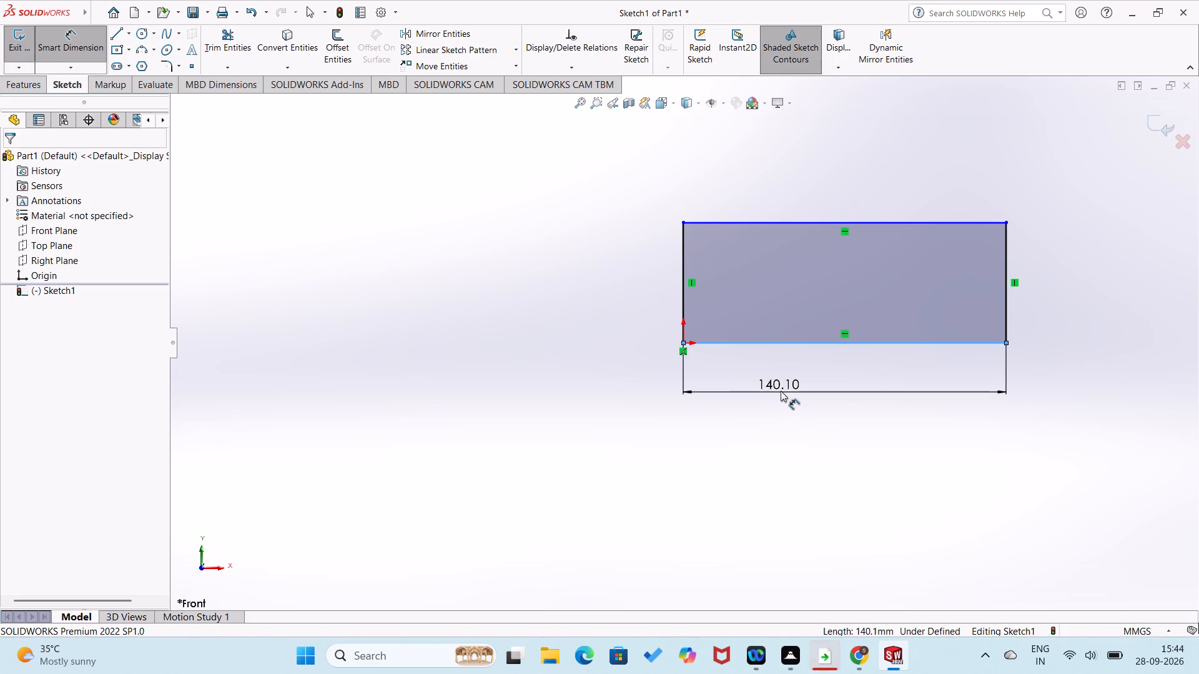
{"action": "type", "text": "90+"}
{"action": "key", "text": "4"}
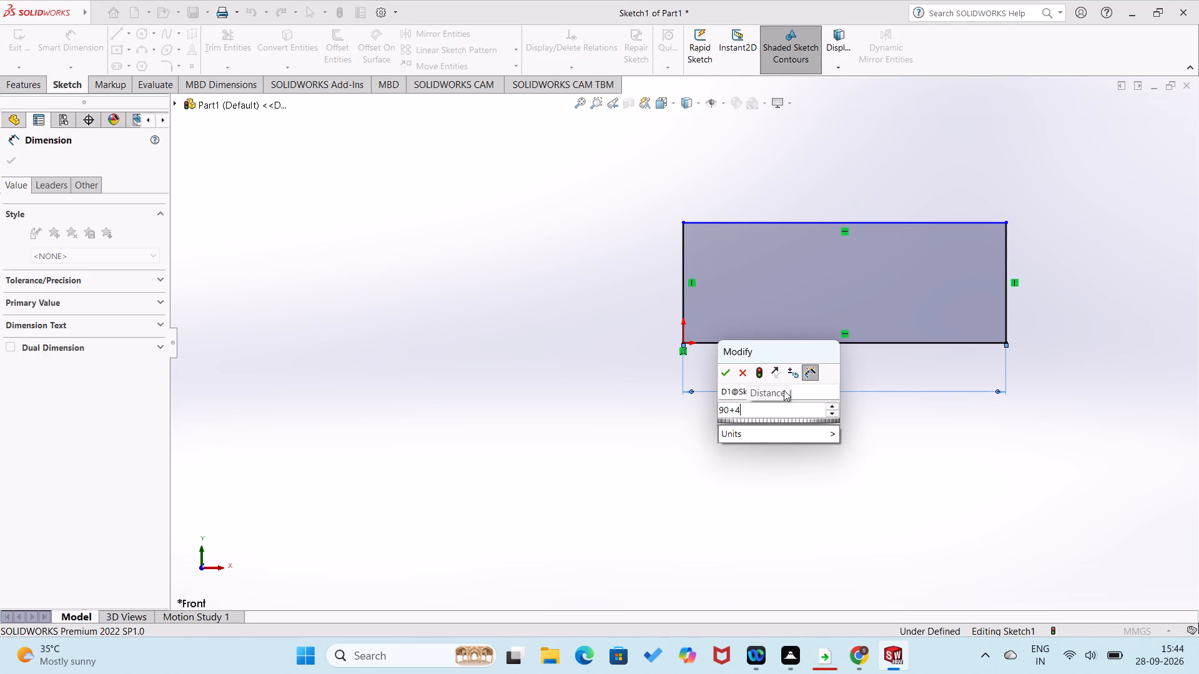
{"action": "key", "text": "BackSpace"}
{"action": "type", "text": "75"}
{"action": "key", "text": "Return"}
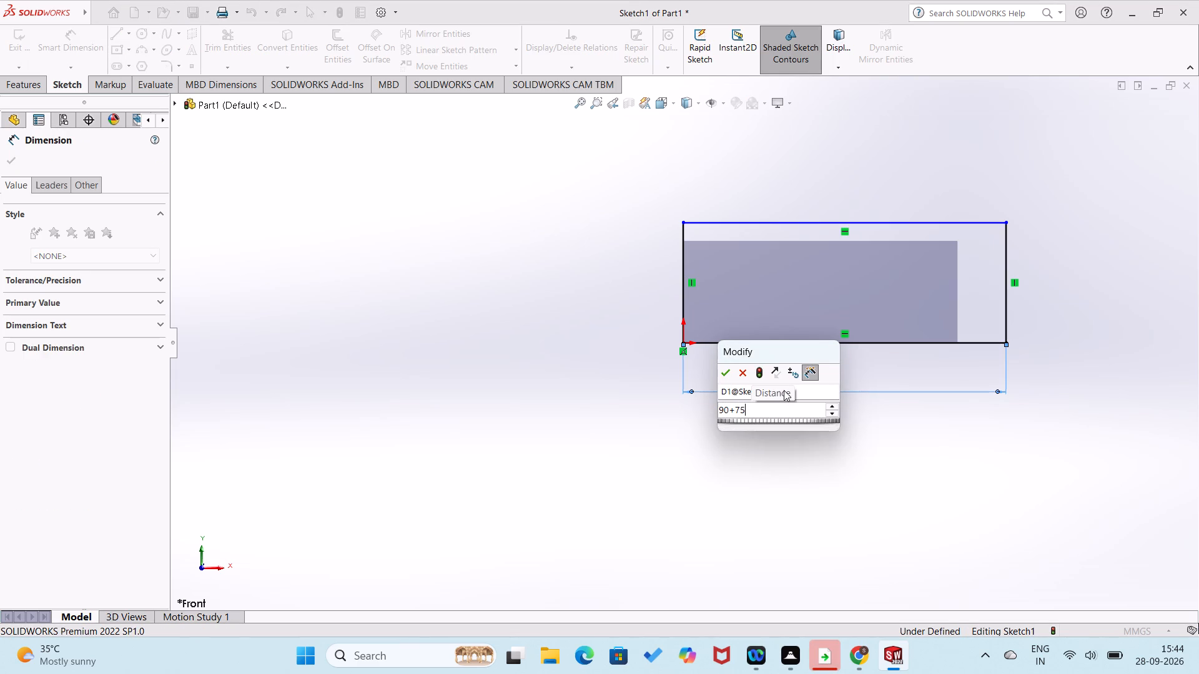
Dimension the rectangle's vertical line at the origin and set its height to 56 mm.
{"action": "left_click", "coordinate": [684, 296]}
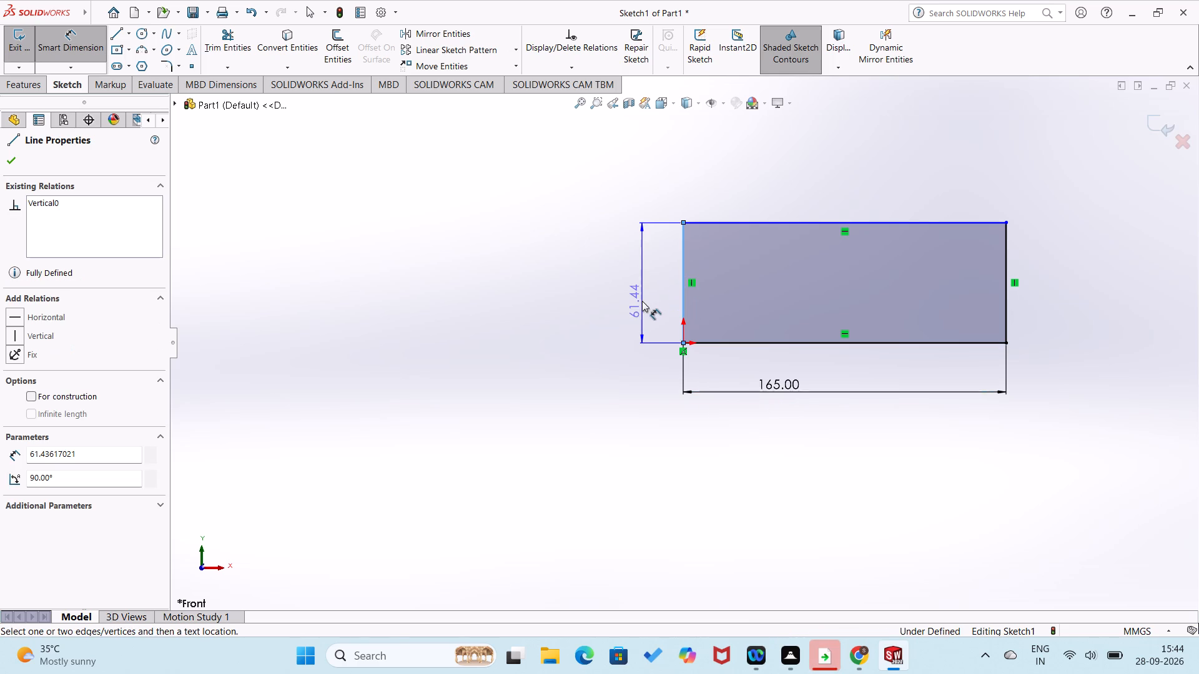
{"action": "left_click", "coordinate": [641, 301]}
{"action": "type", "text": "56"}
{"action": "key", "text": "Return"}
{"action": "left_click", "coordinate": [588, 318]}
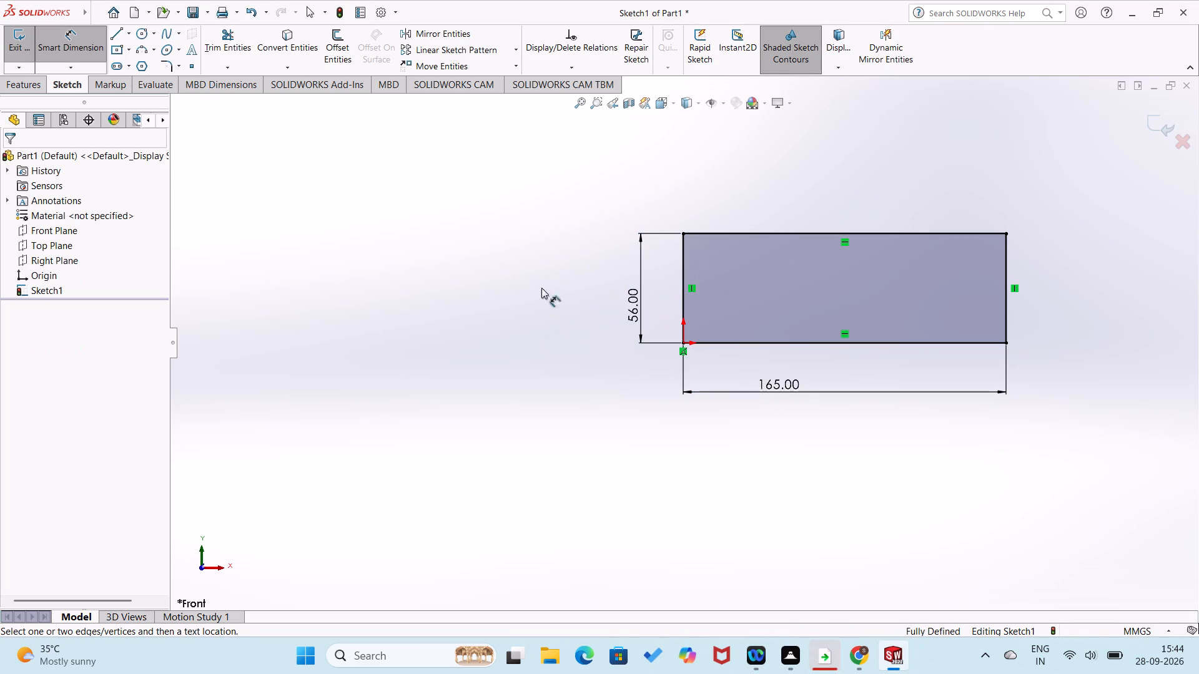
Extrude the rectangle as a blind boss with a depth of 18 mm.
{"action": "left_click", "coordinate": [22, 82]}
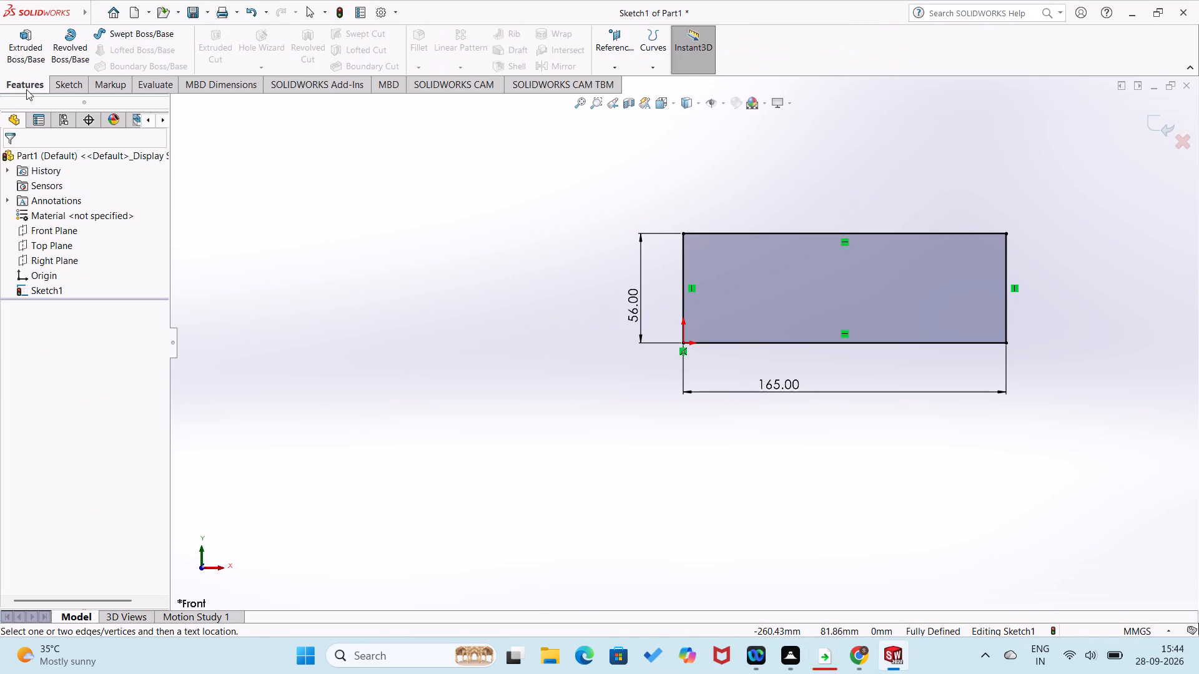
{"action": "left_click", "coordinate": [42, 57]}
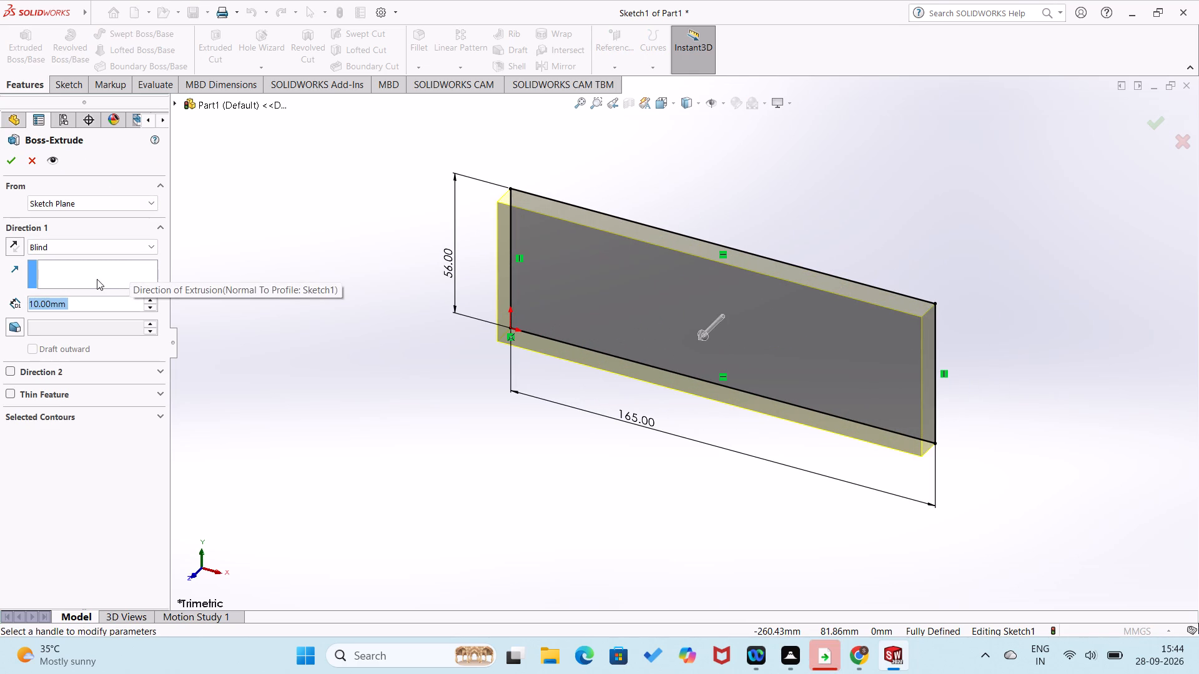
{"action": "type", "text": "18"}
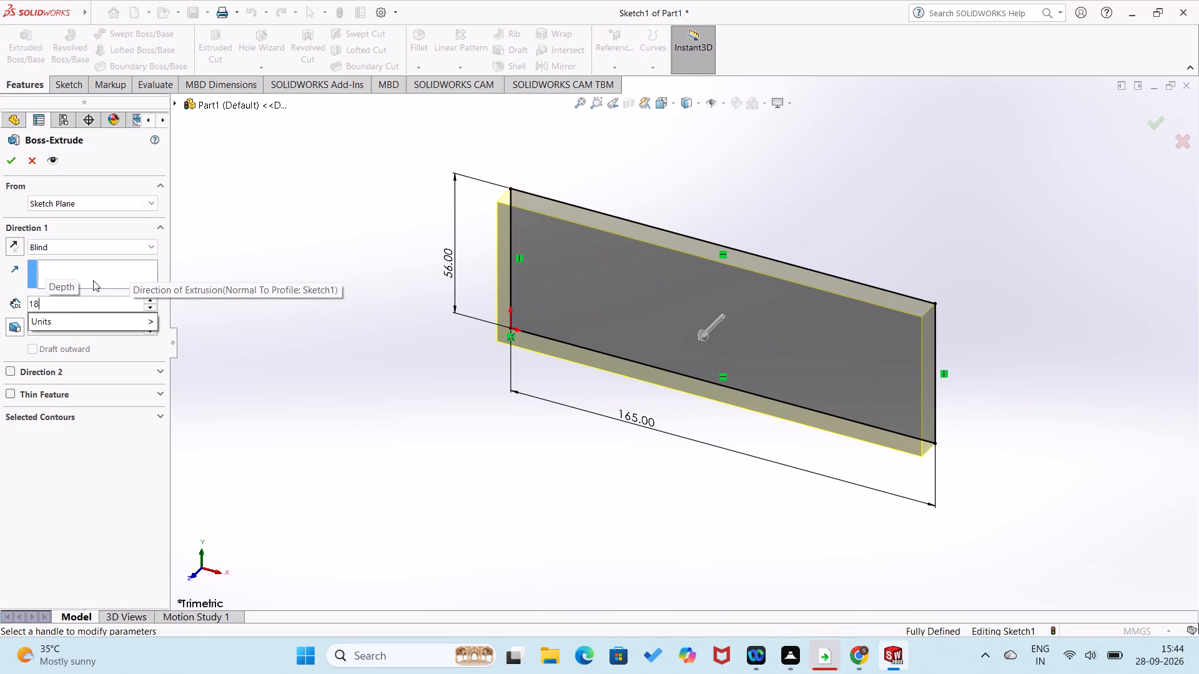
{"action": "key", "text": "Return"}
{"action": "left_click", "coordinate": [17, 168]}
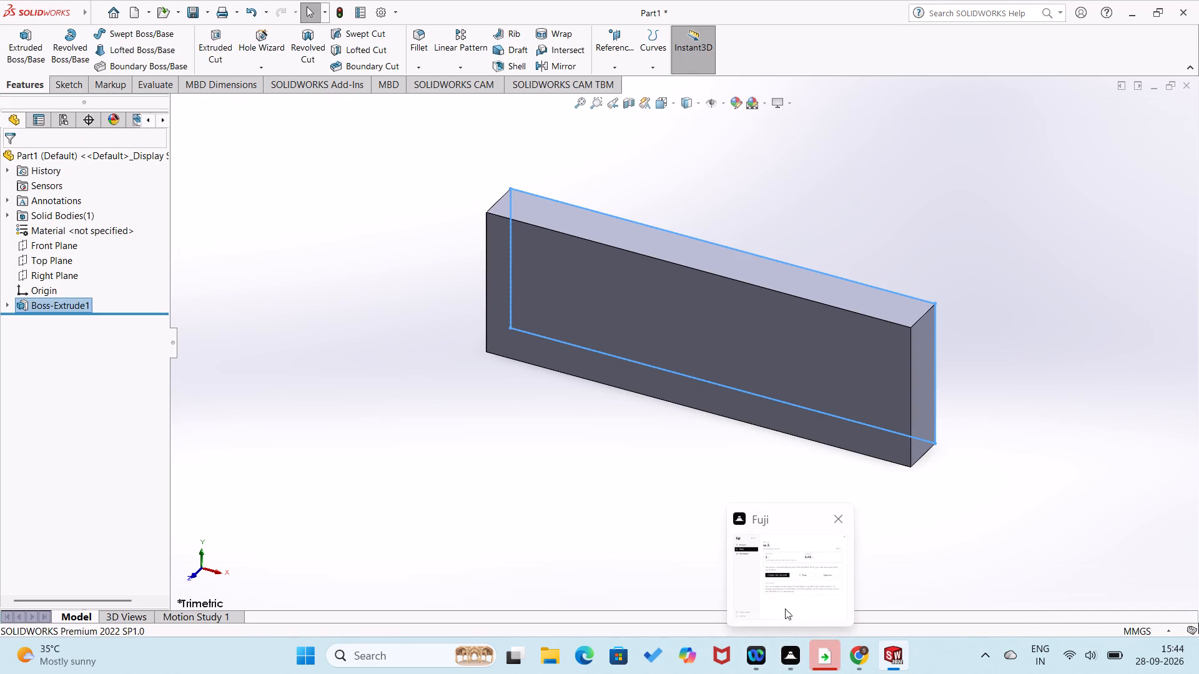
{"action": "left_click", "coordinate": [619, 476]}
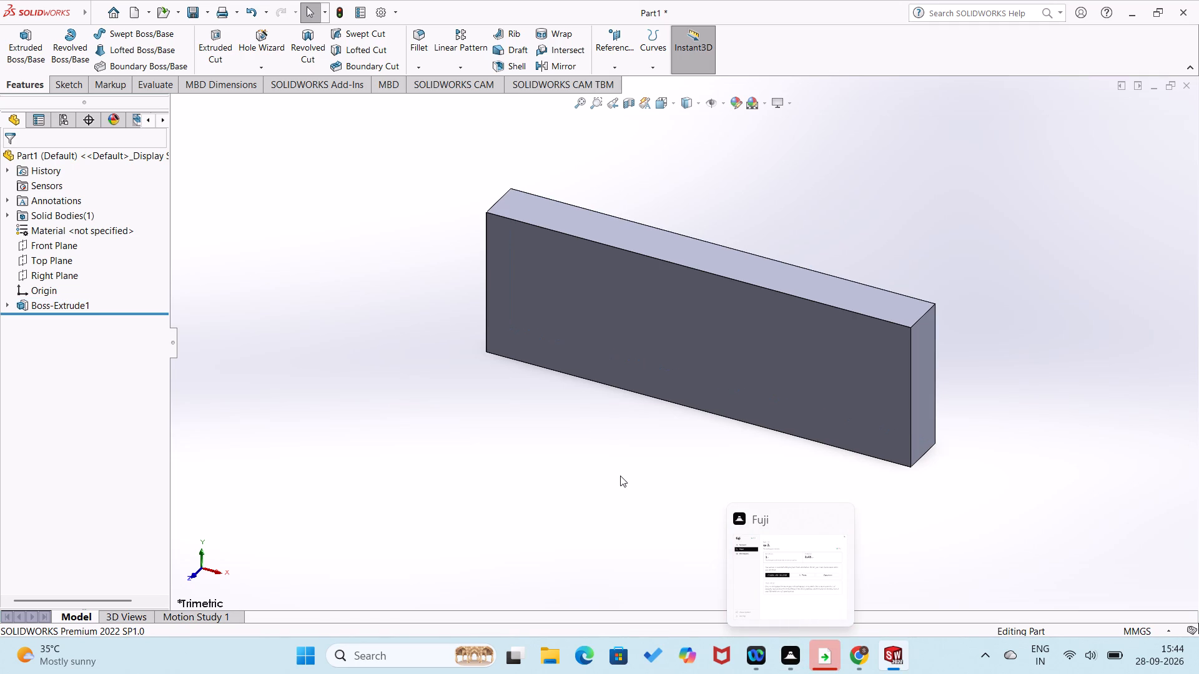
Start a sketch on the block's bottom face and draw a circle about 34 mm in diameter just beyond its front edge.
{"action": "middle_click_drag", "start_coordinate": [653, 362], "coordinate": [650, 359]}
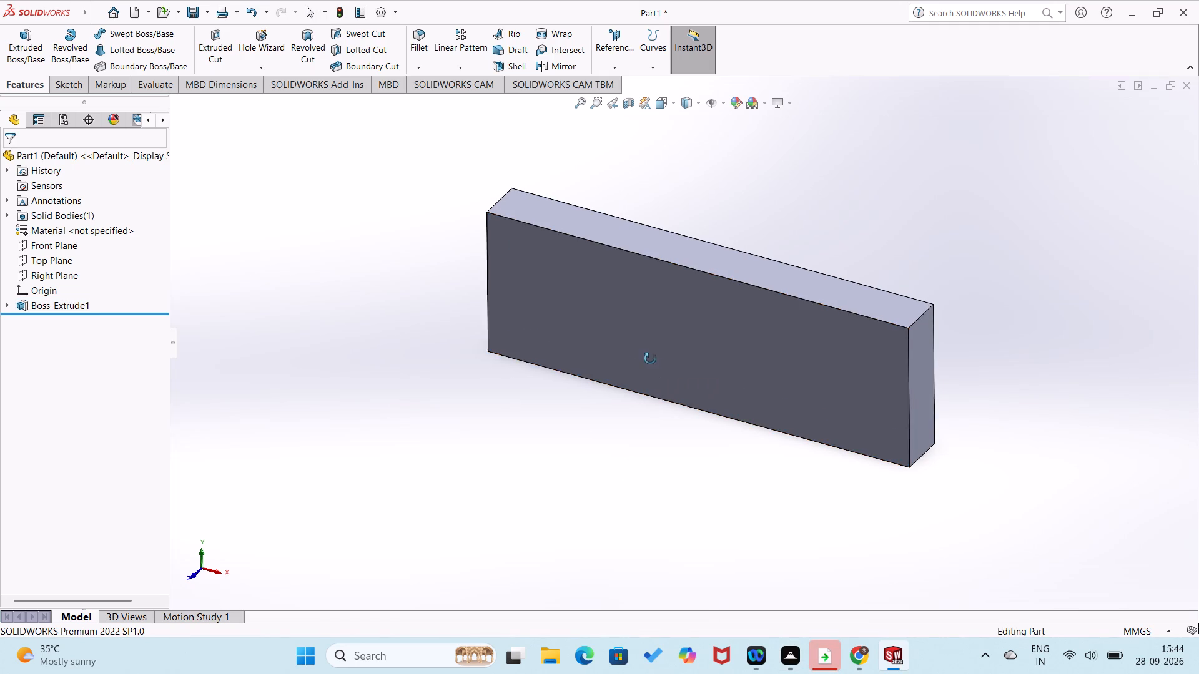
{"action": "middle_click_drag", "start_coordinate": [650, 359], "coordinate": [660, 216]}
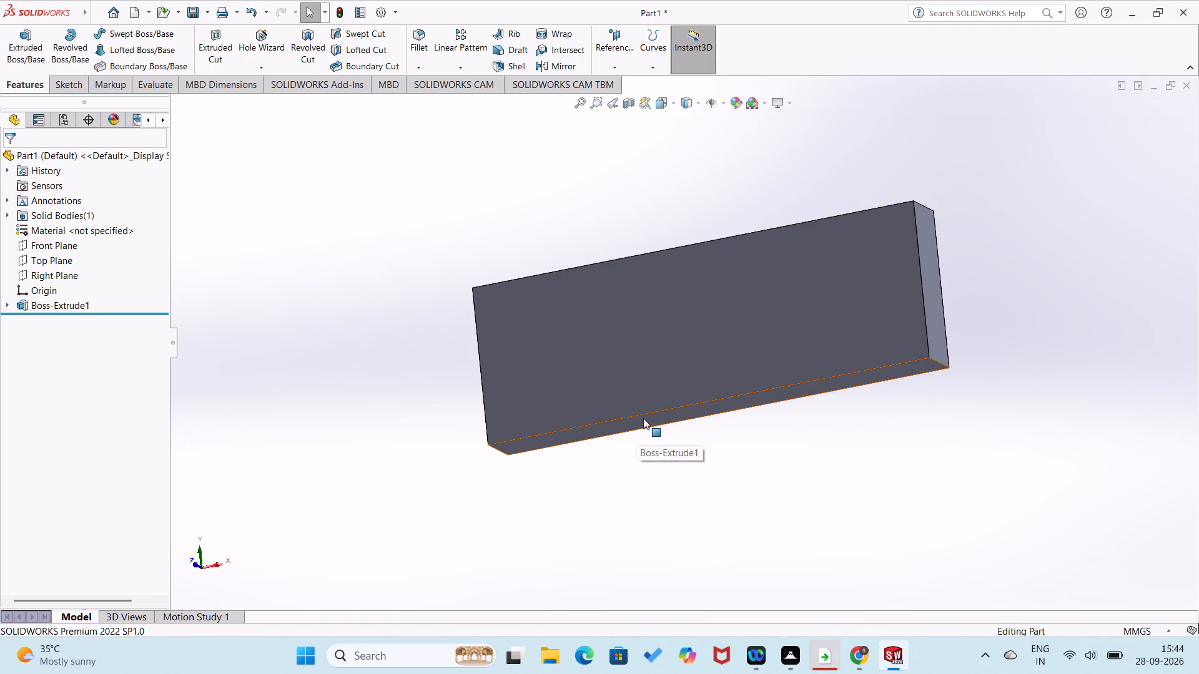
{"action": "right_click", "coordinate": [643, 418]}
{"action": "left_click", "coordinate": [672, 361]}
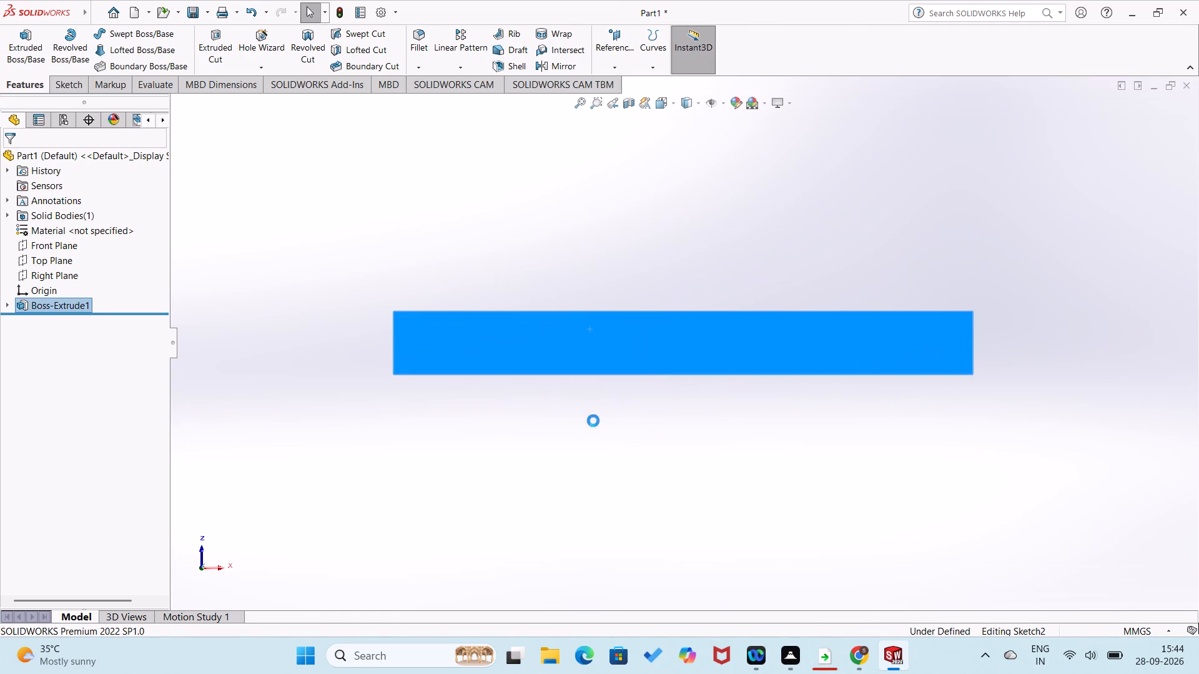
{"action": "right_click_drag", "start_coordinate": [578, 447], "coordinate": [714, 413]}
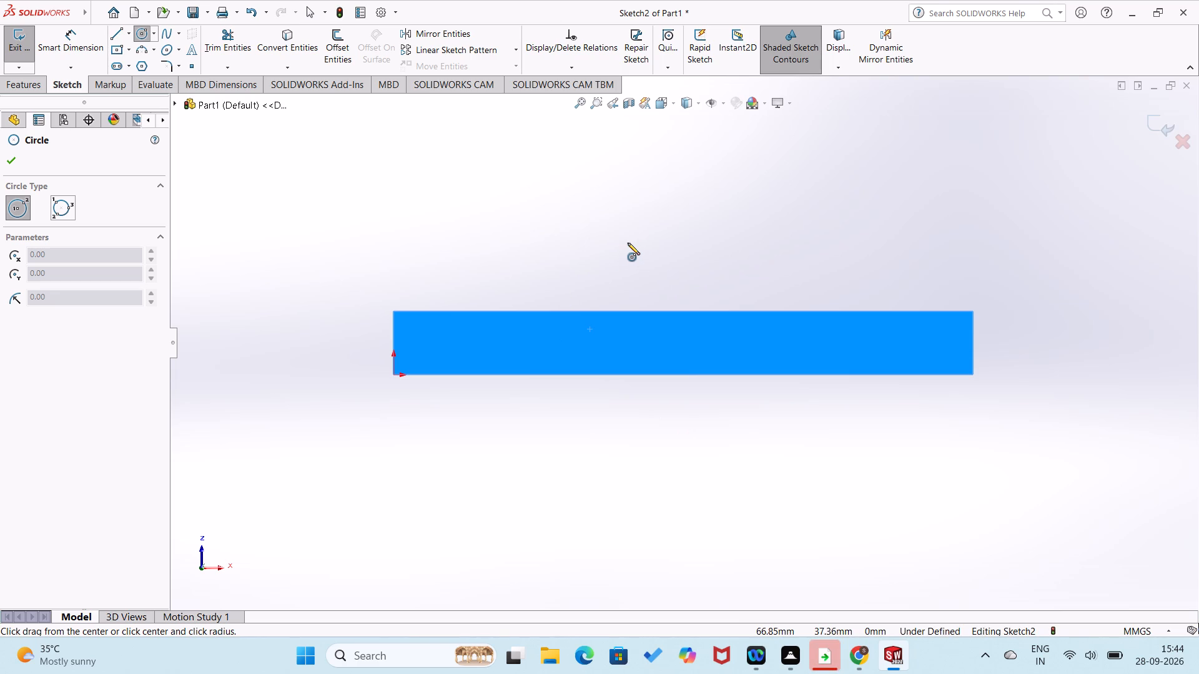
{"action": "left_click", "coordinate": [628, 232]}
{"action": "left_click", "coordinate": [637, 290]}
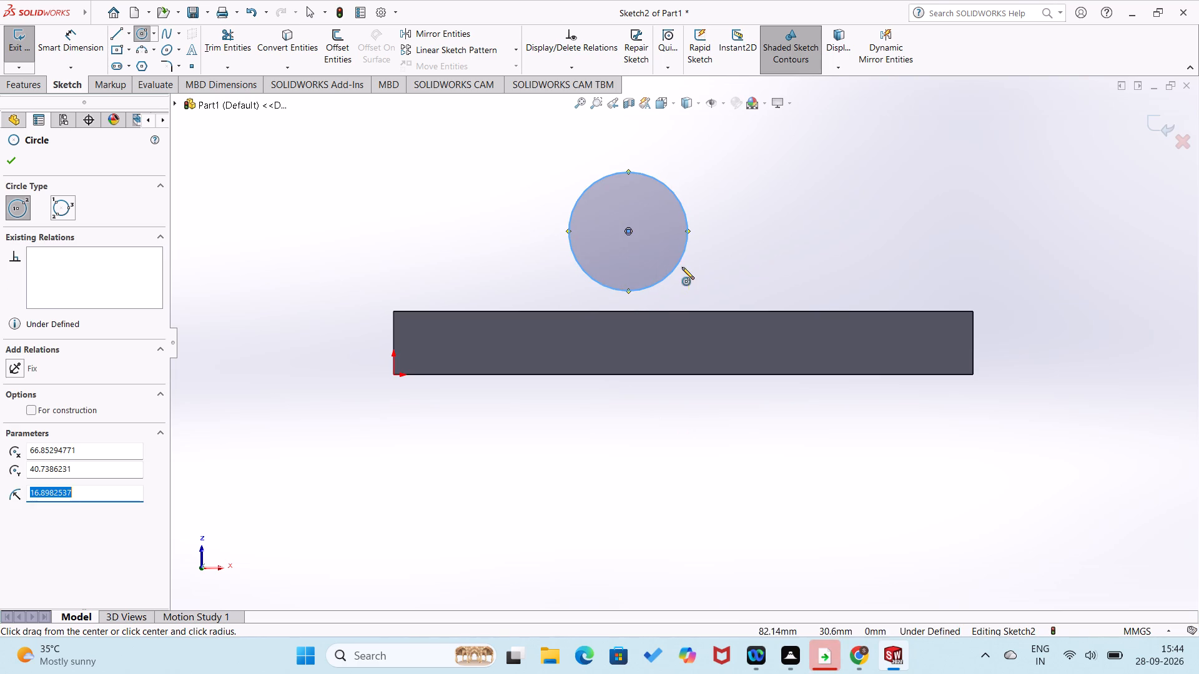
Dimension the circle's centre 75 mm from the origin along the block's length.
{"action": "right_click_drag", "start_coordinate": [683, 267], "coordinate": [683, 162]}
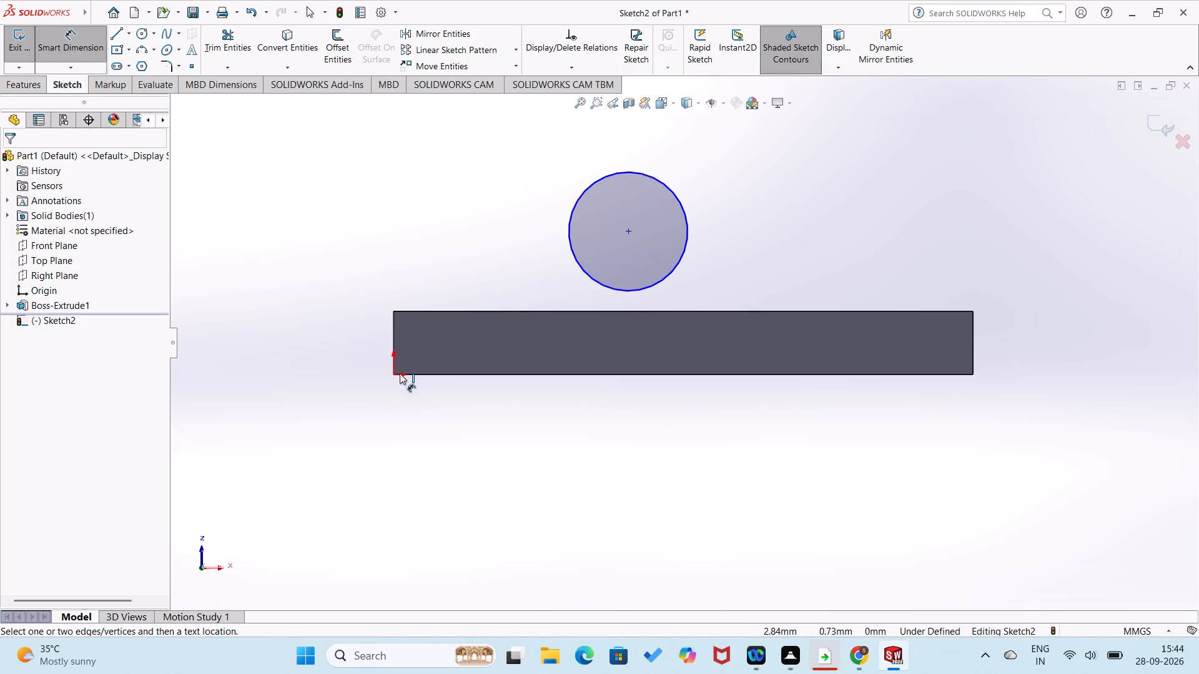
{"action": "left_click", "coordinate": [394, 377]}
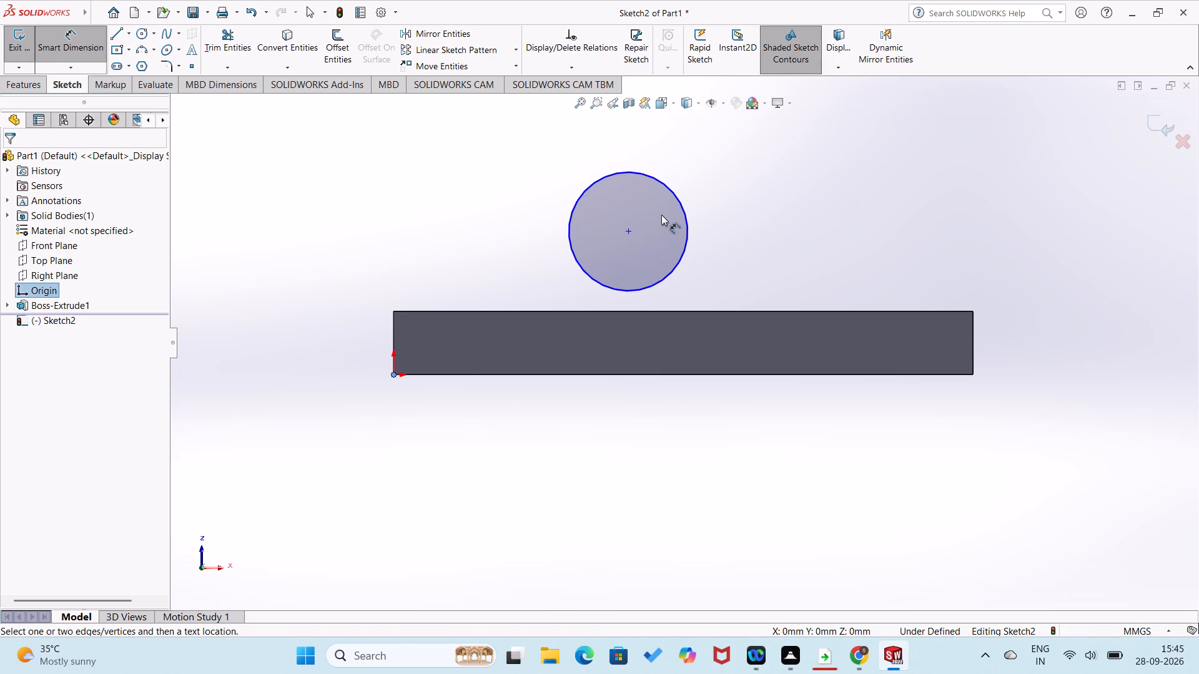
{"action": "left_click", "coordinate": [626, 229]}
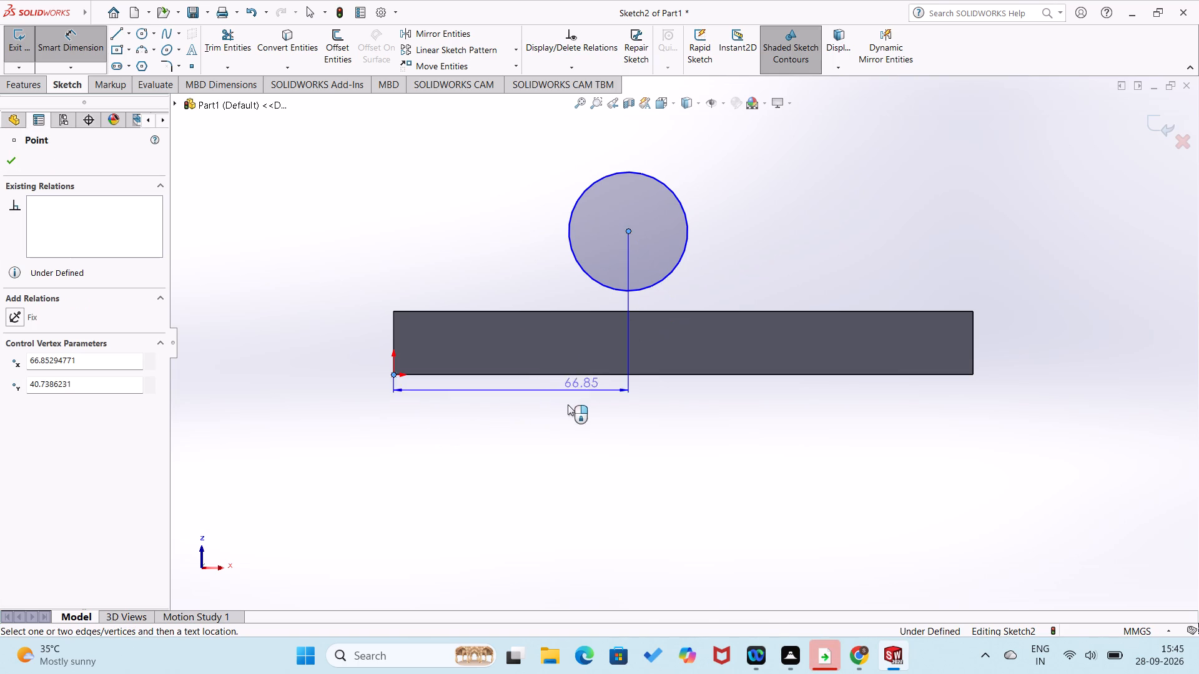
{"action": "left_click", "coordinate": [558, 411]}
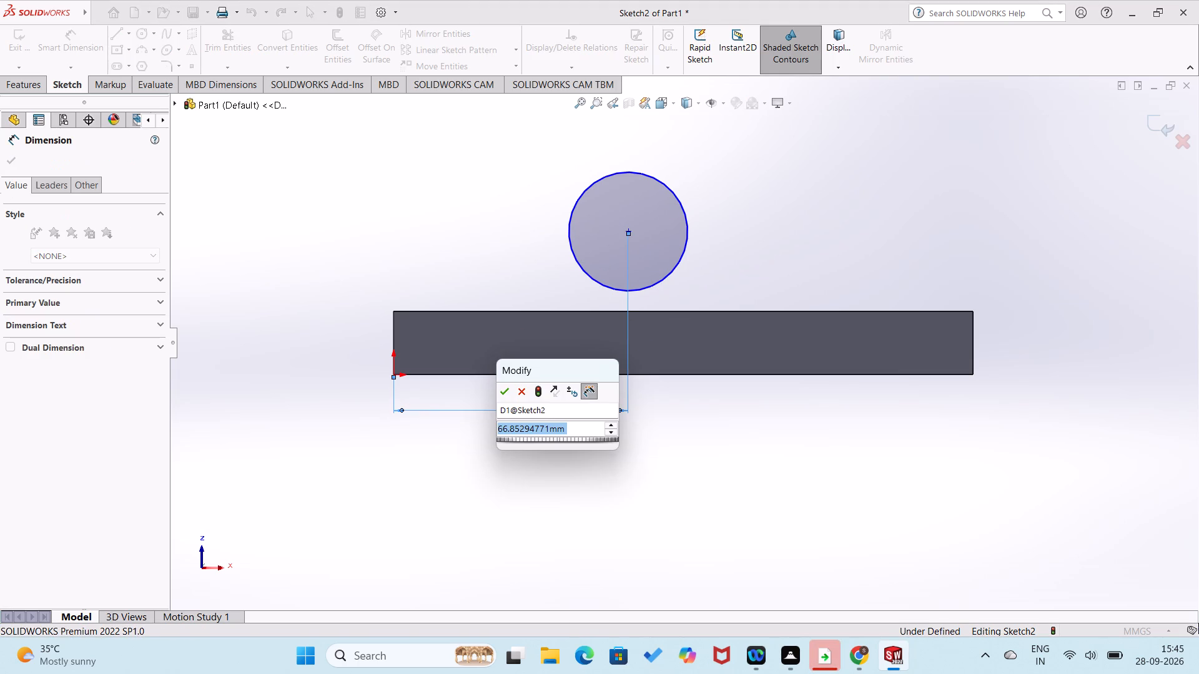
{"action": "type", "text": "75"}
{"action": "key", "text": "Return"}
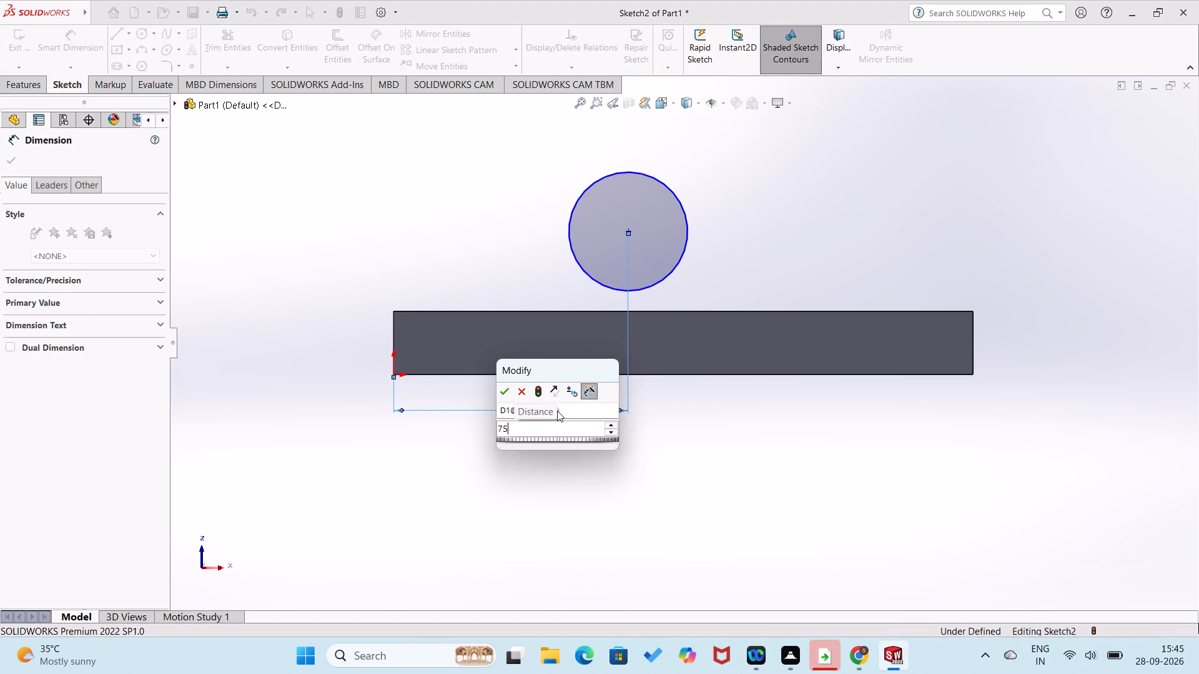
{"action": "left_click", "coordinate": [591, 477]}
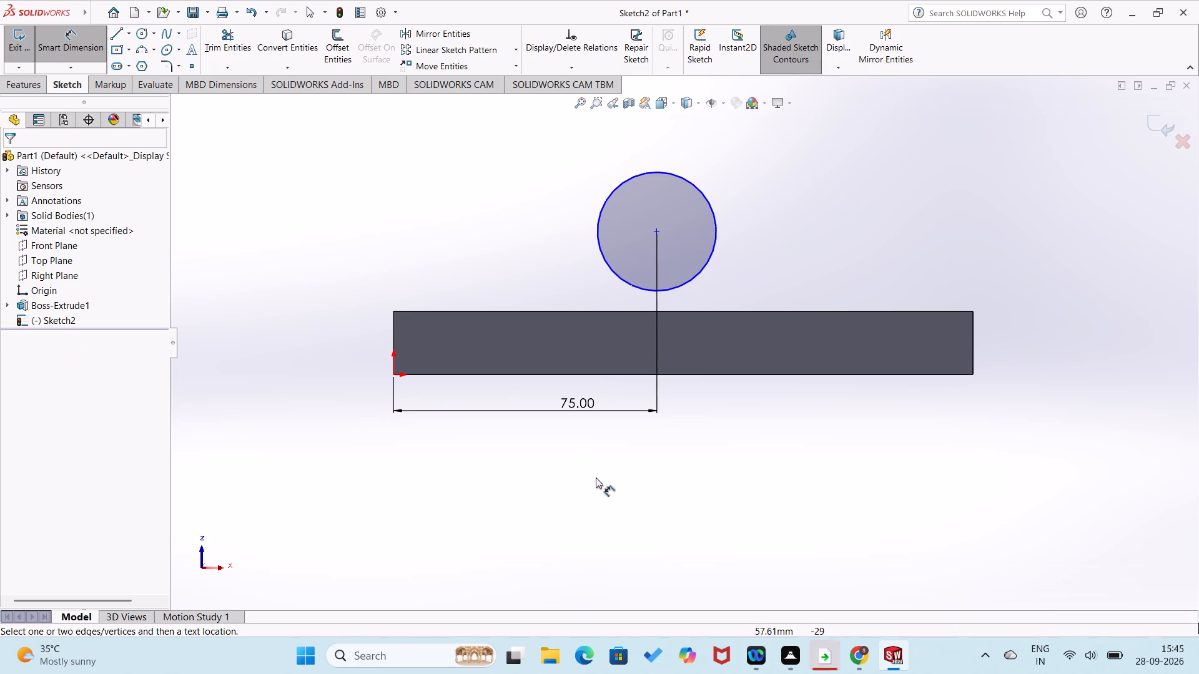
Dimension the circle and set its diameter to 50 mm.
{"action": "scroll", "coordinate": [618, 459], "scroll_direction": "up", "scroll_amount": 1}
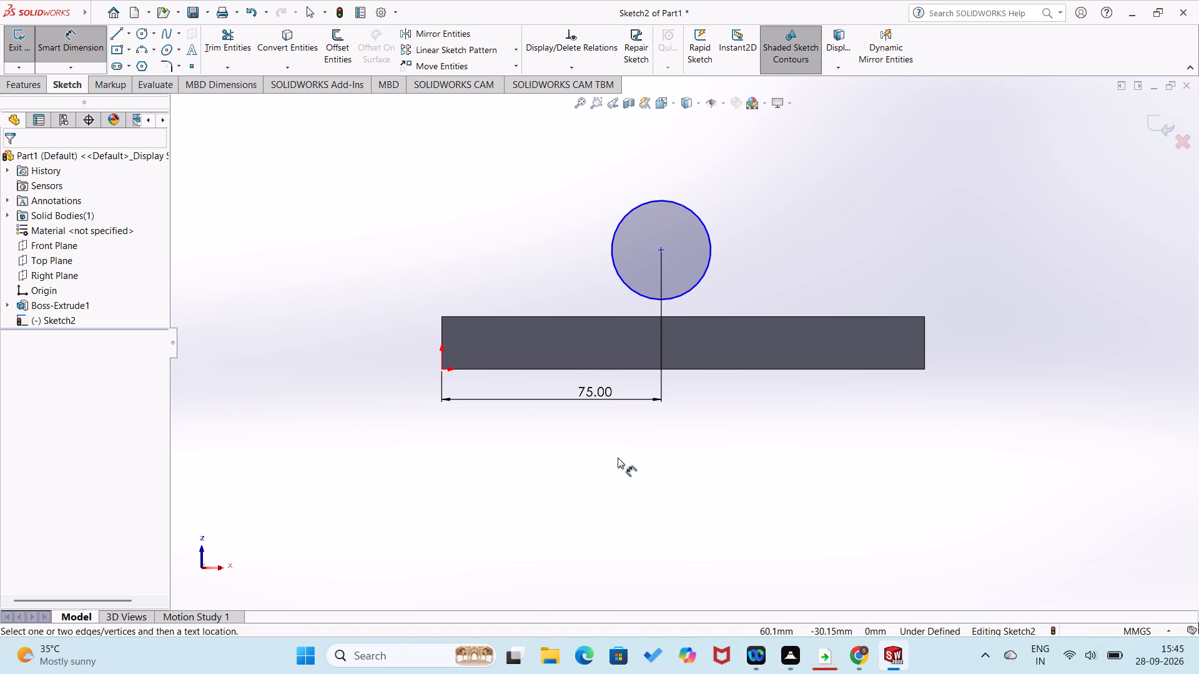
{"action": "left_click", "coordinate": [614, 237]}
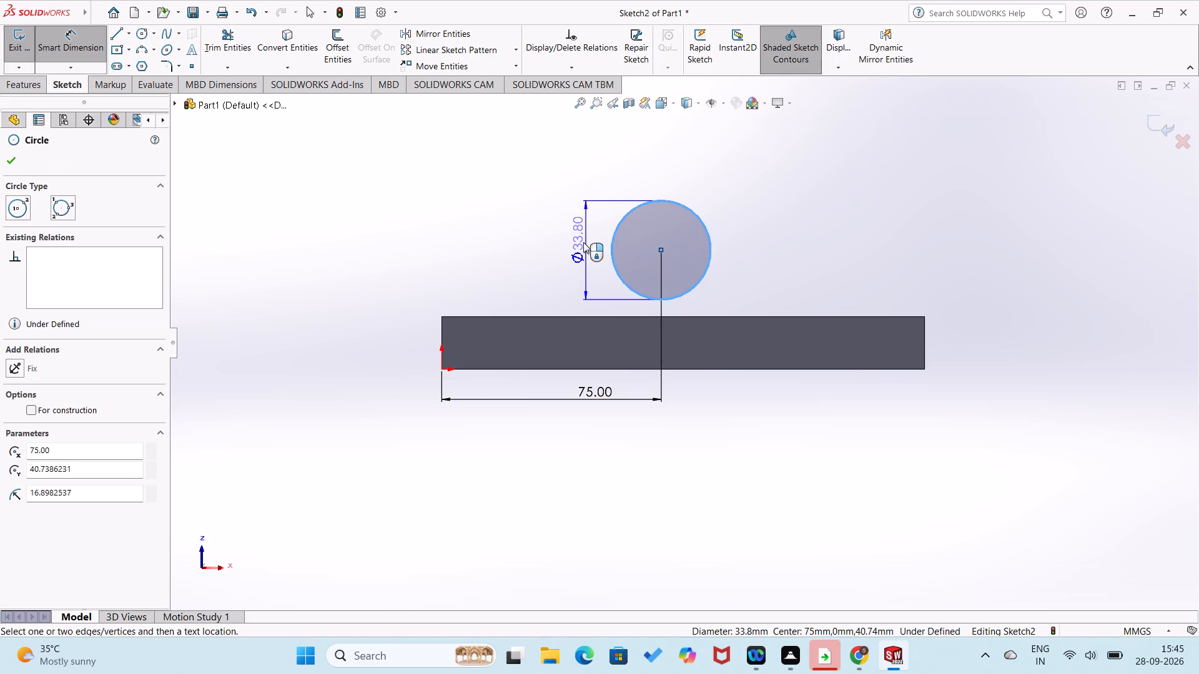
{"action": "left_click", "coordinate": [583, 242]}
{"action": "type", "text": "50"}
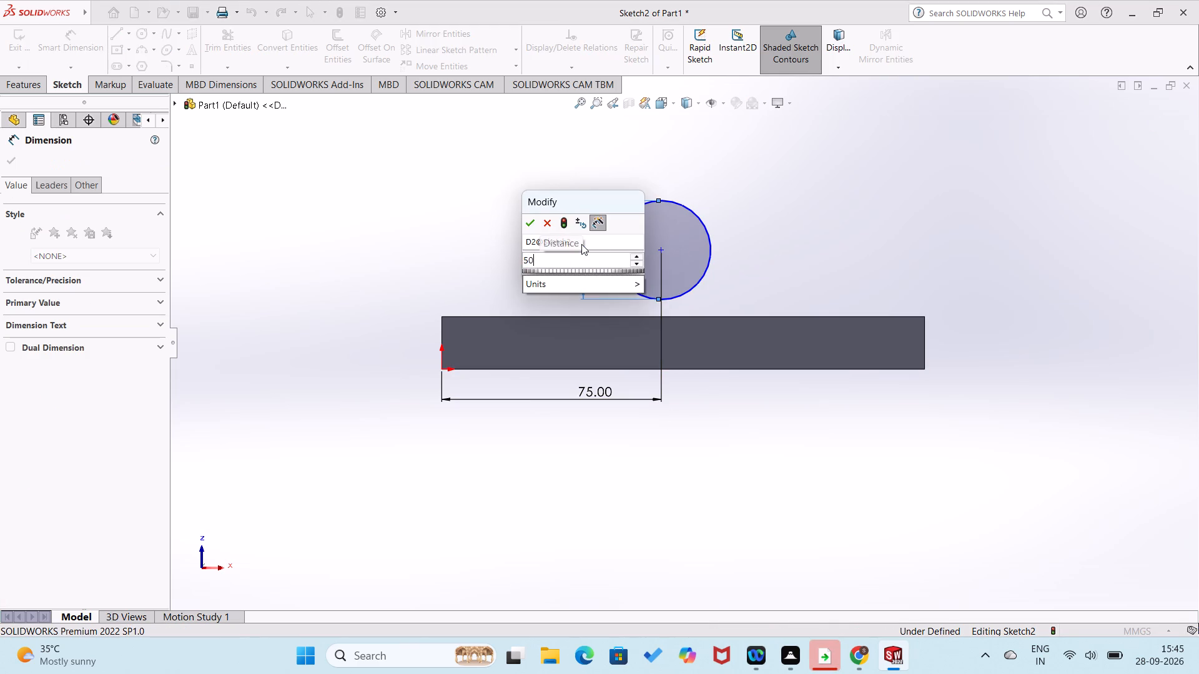
{"action": "key", "text": "Return"}
{"action": "left_click", "coordinate": [559, 254]}
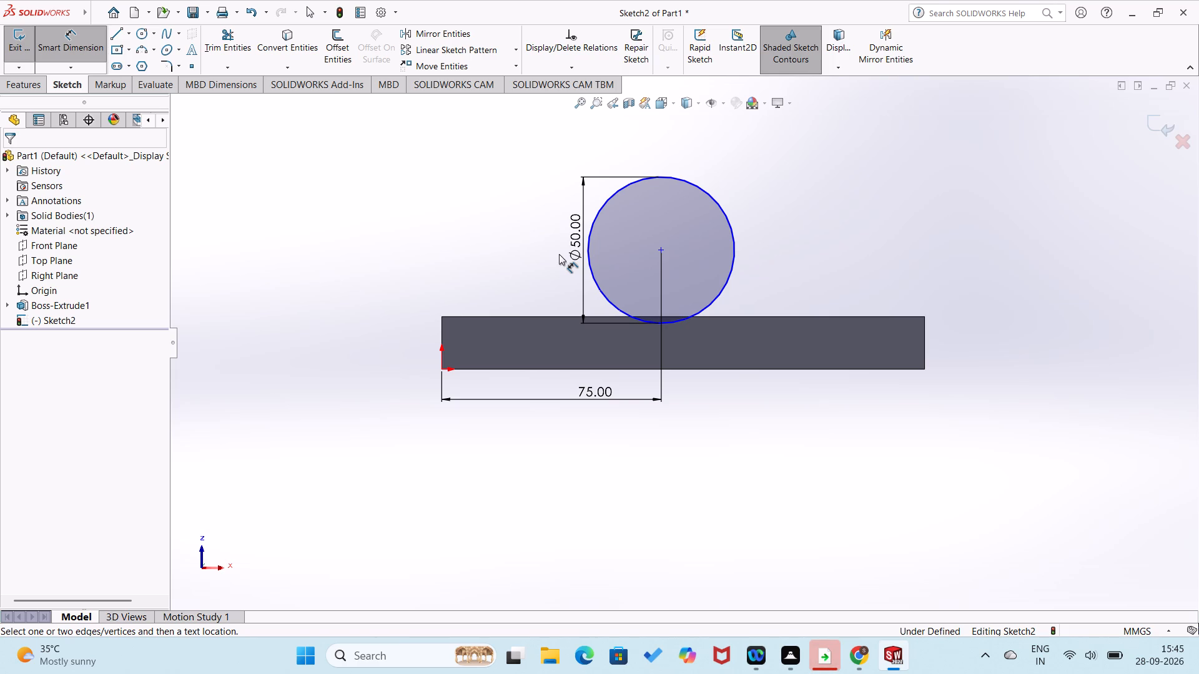
Dimension the circle's centre 36 mm from the block's long edge through the origin.
{"action": "left_click", "coordinate": [543, 368]}
{"action": "left_click", "coordinate": [659, 252]}
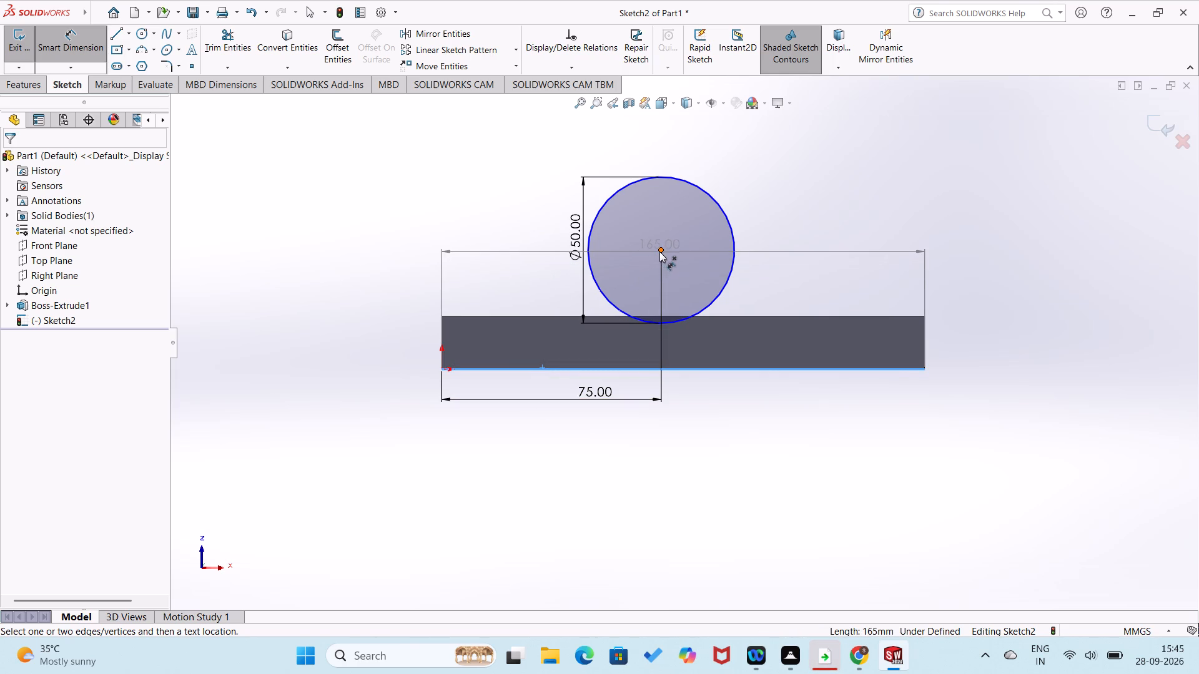
{"action": "left_click", "coordinate": [540, 270]}
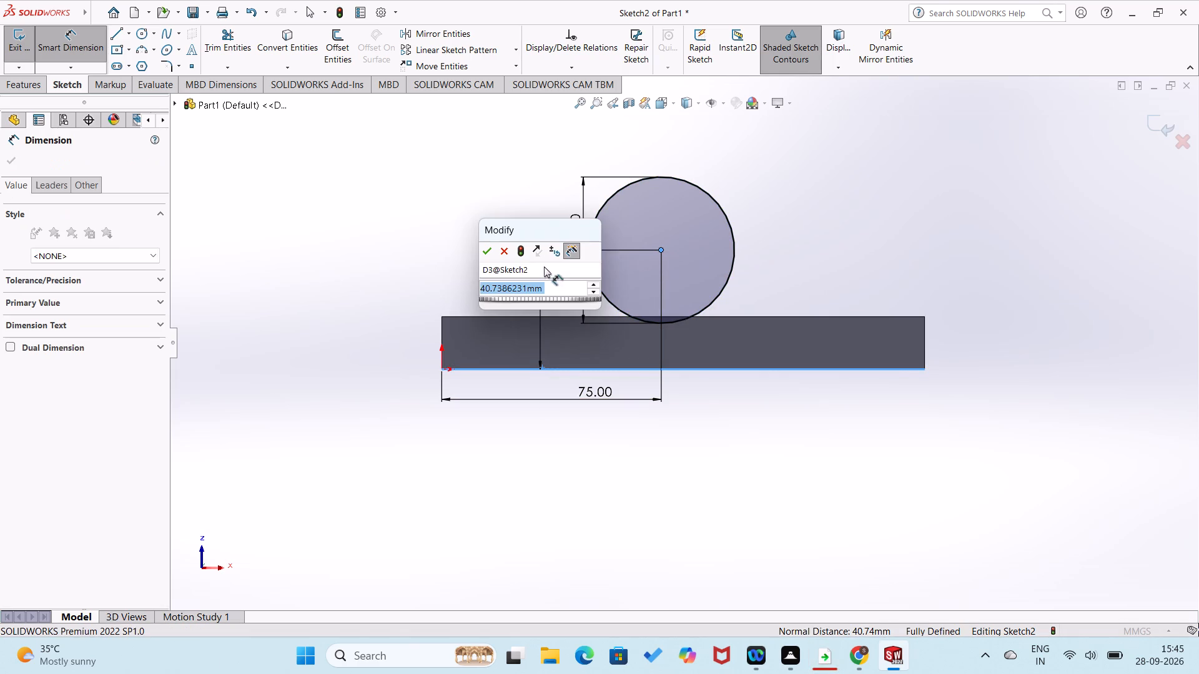
{"action": "type", "text": "36"}
{"action": "key", "text": "Return"}
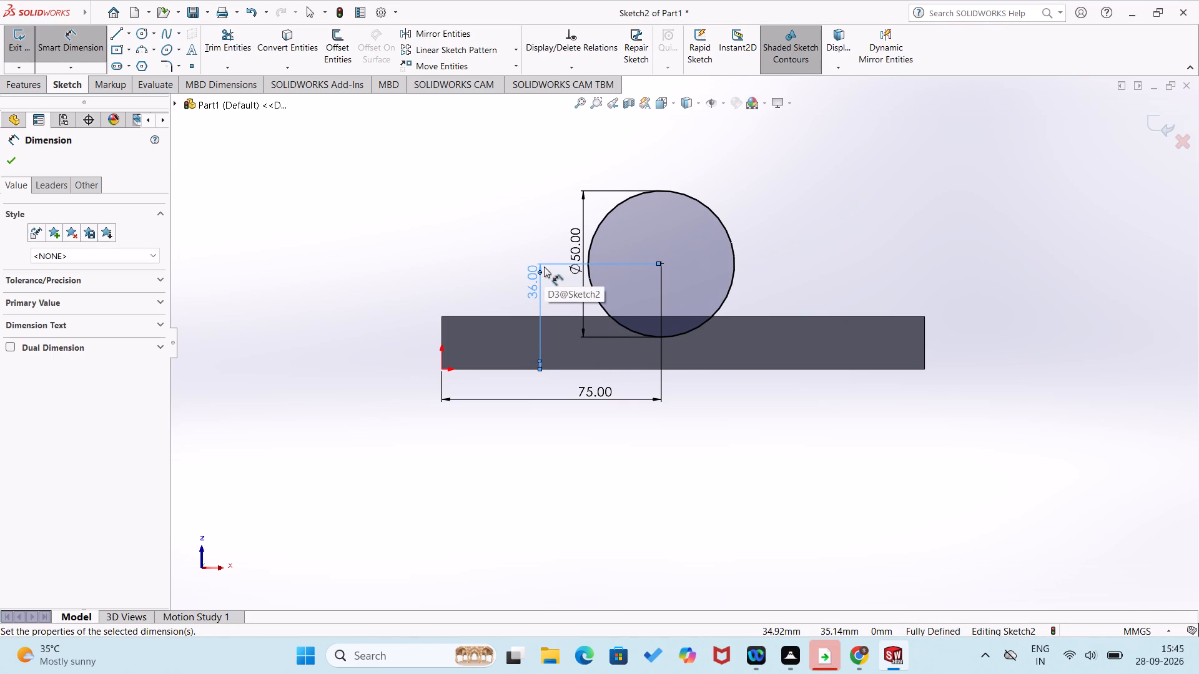
{"action": "left_click", "coordinate": [491, 257]}
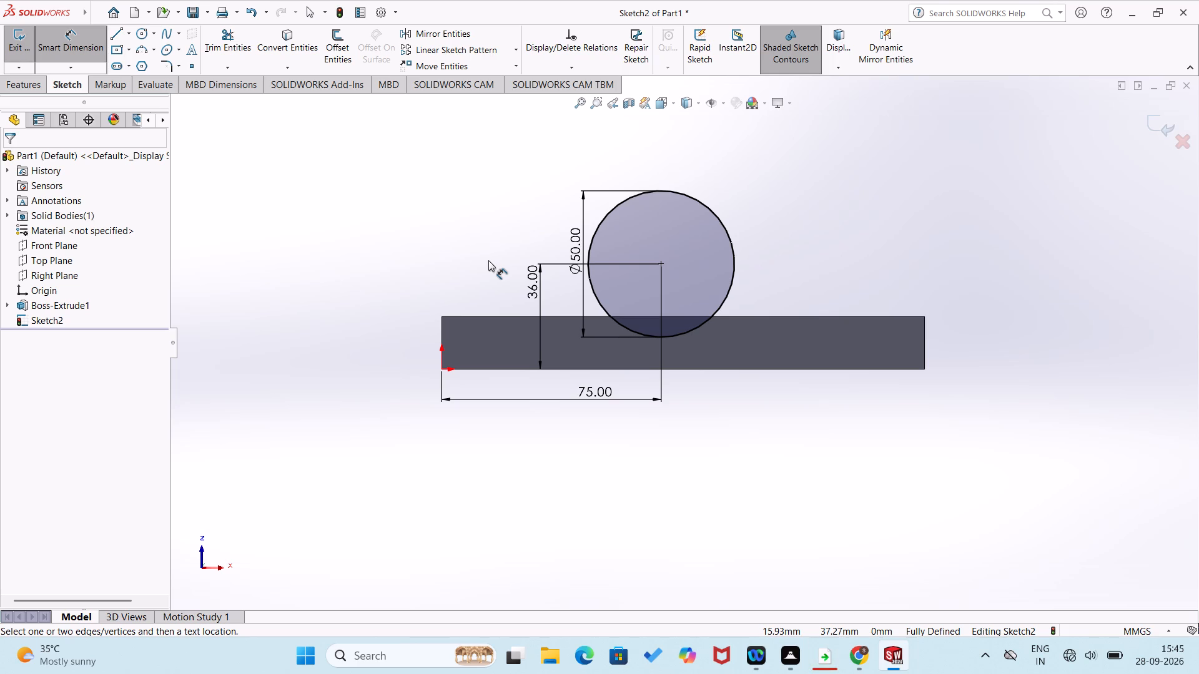
Start a blind boss extrusion of the circle, reversed to run across the block, with a depth of 66 mm.
{"action": "middle_click_drag", "start_coordinate": [457, 238], "coordinate": [516, 318]}
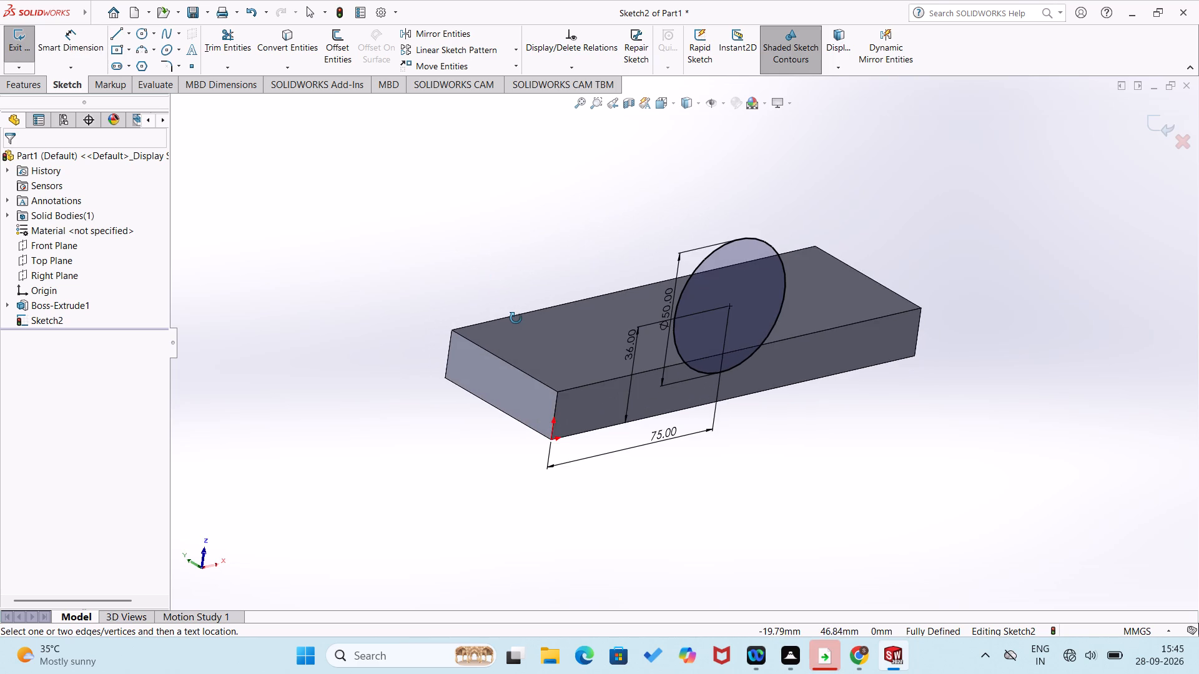
{"action": "middle_click_drag", "start_coordinate": [516, 318], "coordinate": [488, 301]}
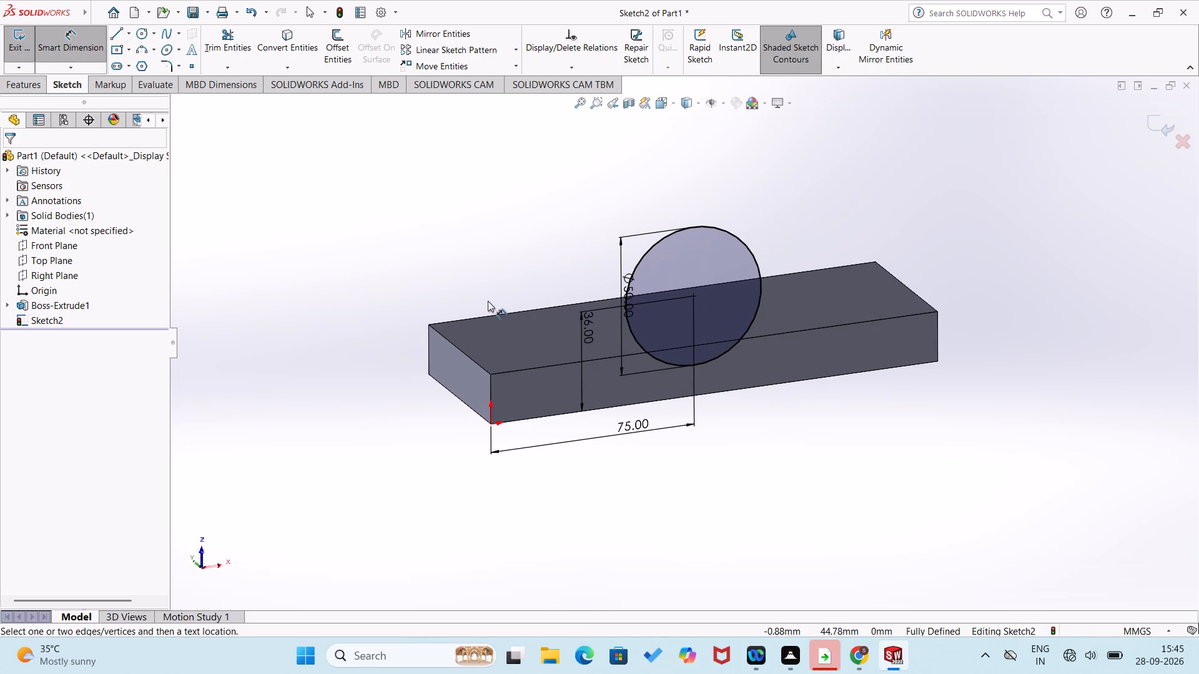
{"action": "left_click", "coordinate": [12, 80]}
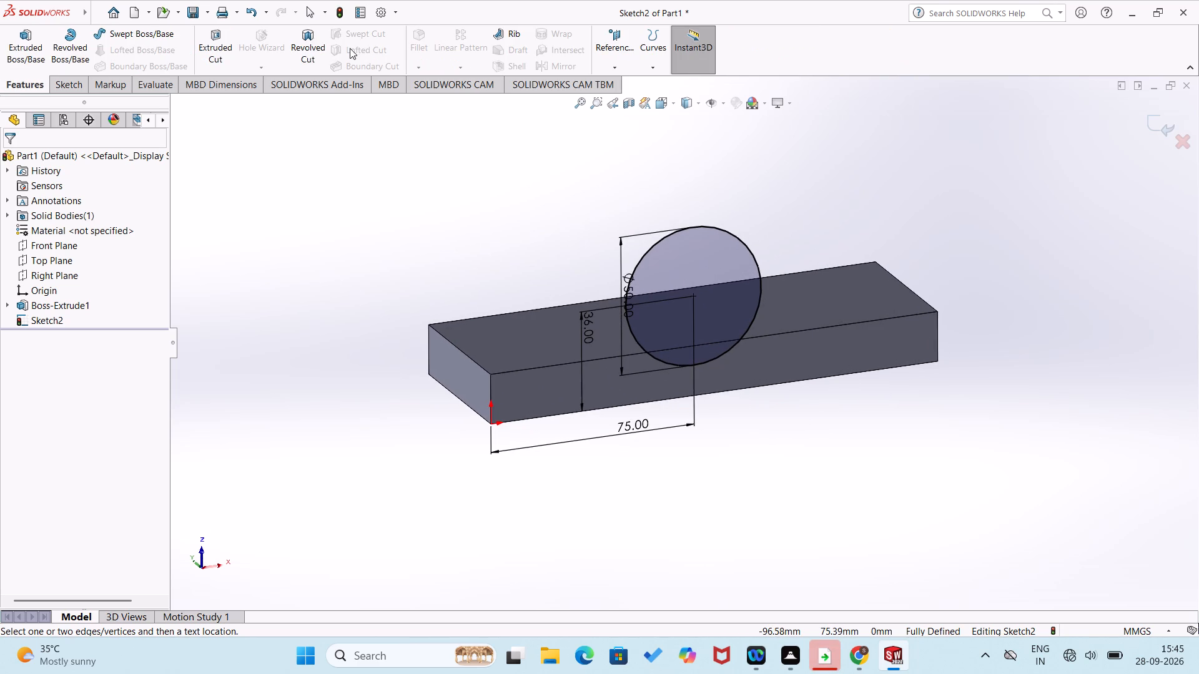
{"action": "left_click", "coordinate": [16, 57]}
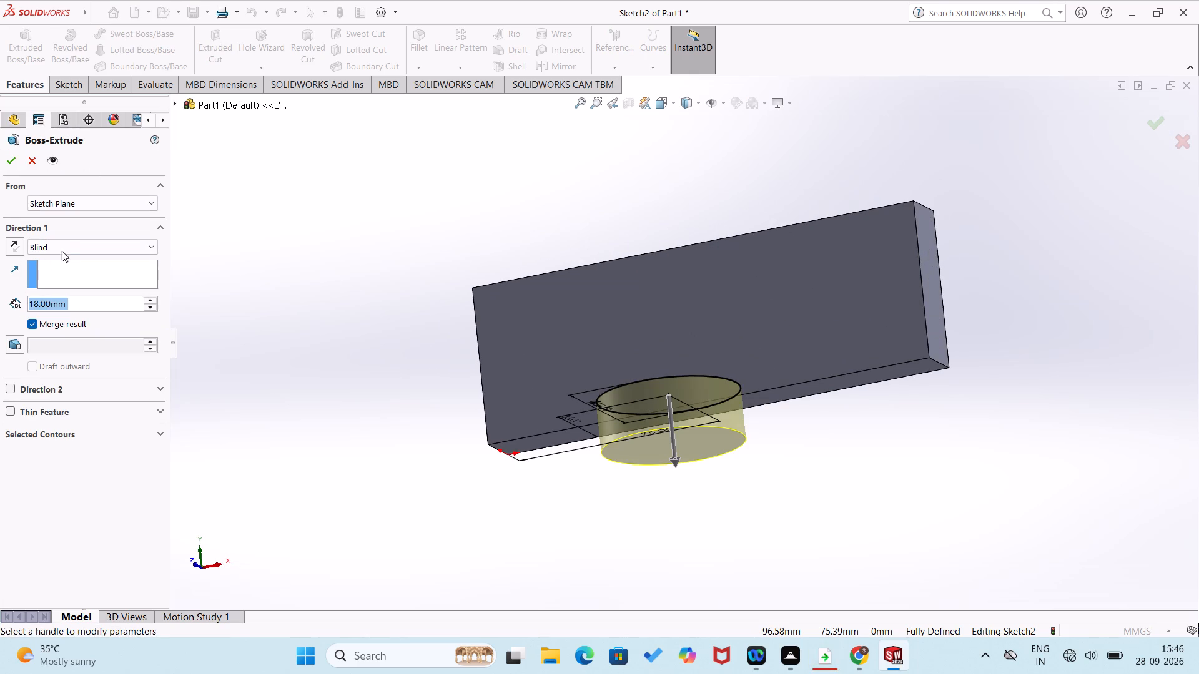
{"action": "left_click", "coordinate": [10, 242]}
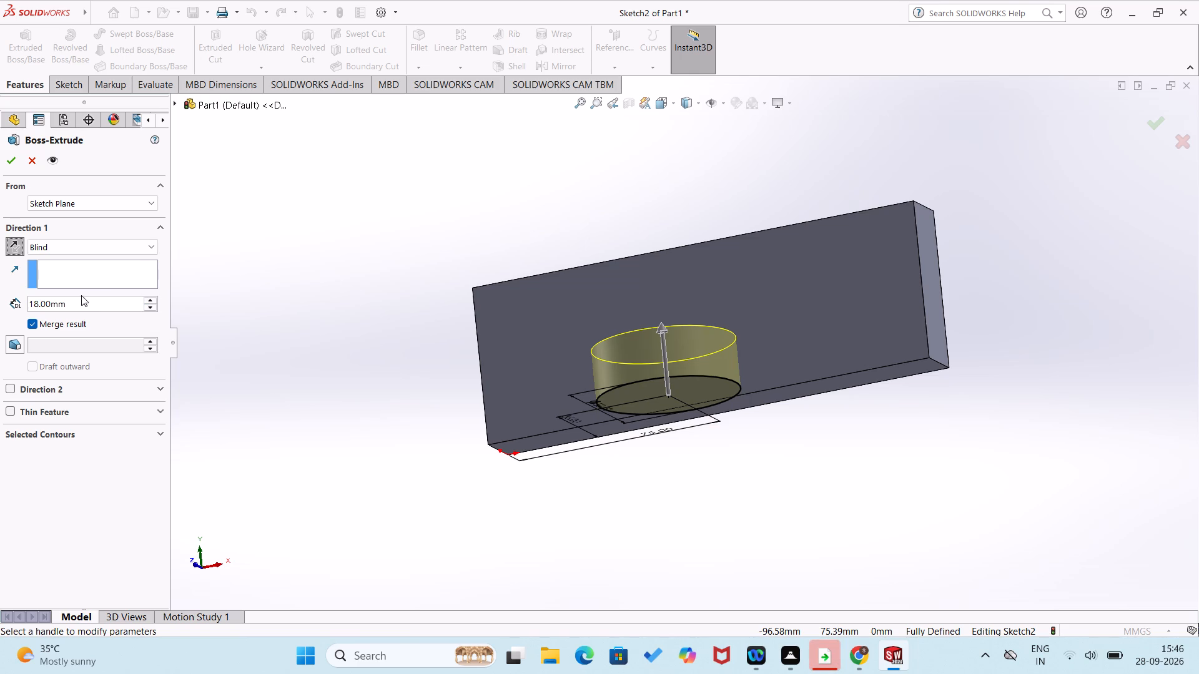
{"action": "left_click_drag", "start_coordinate": [81, 295], "coordinate": [37, 313]}
{"action": "left_click_drag", "start_coordinate": [72, 305], "coordinate": [0, 302]}
{"action": "type", "text": "66"}
{"action": "key", "text": "Return"}
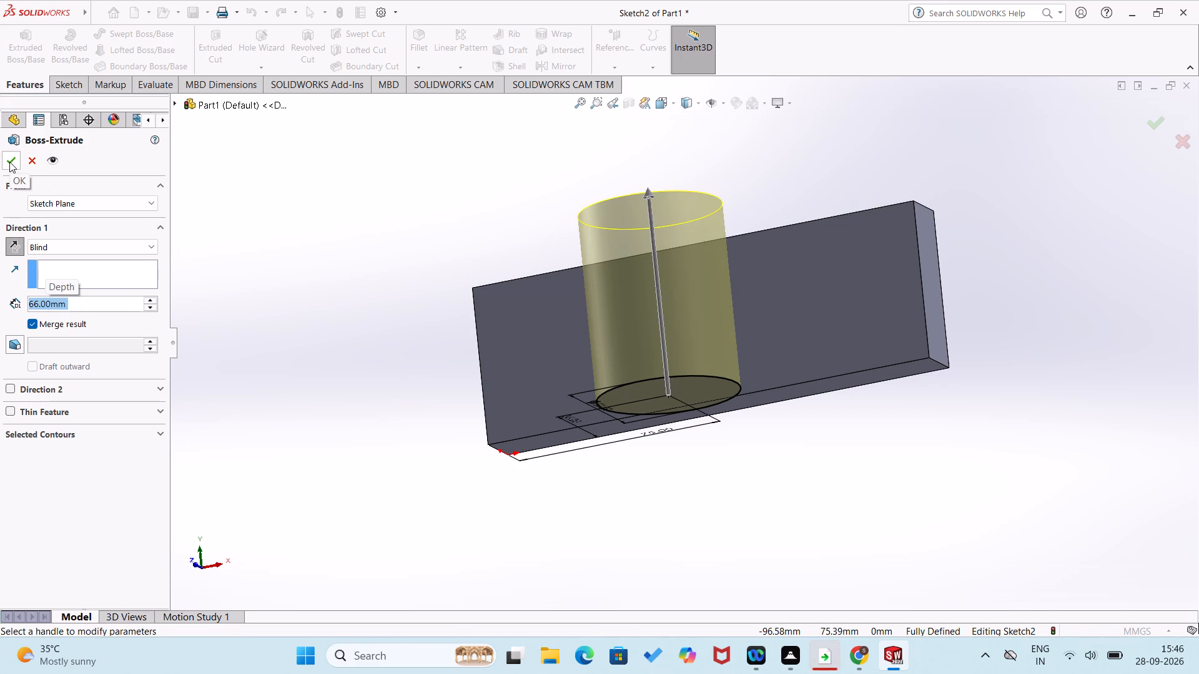
Enable the second extrusion direction as blind with a depth of 10 mm.
{"action": "left_click", "coordinate": [7, 391]}
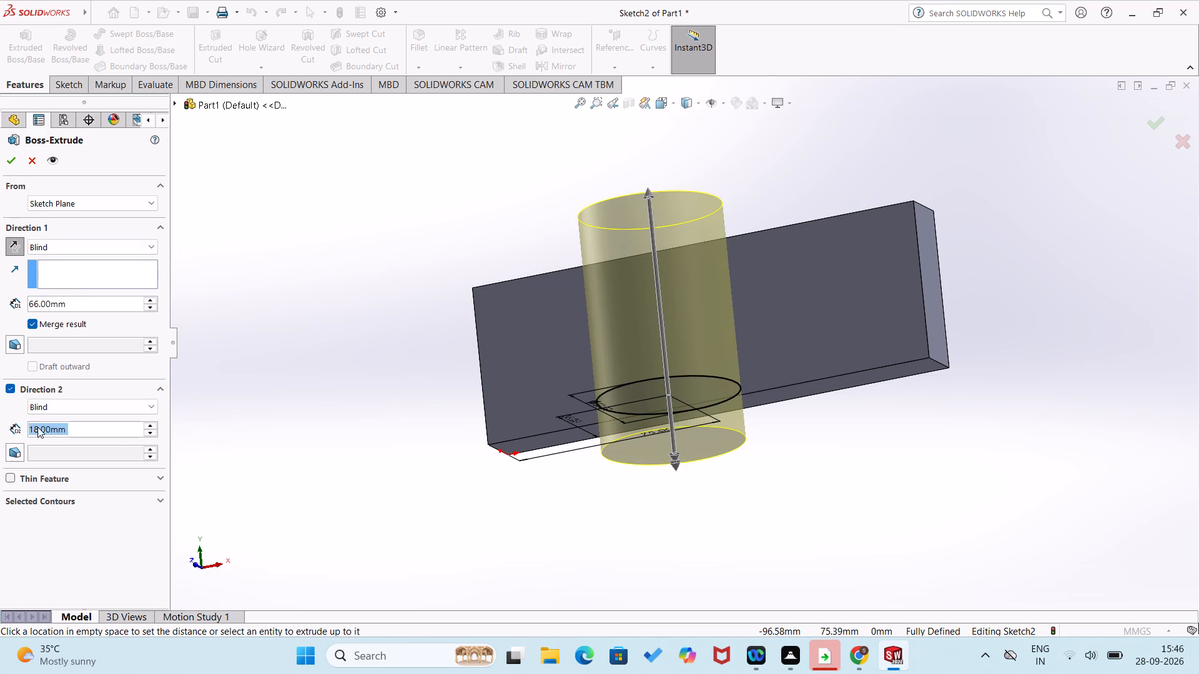
{"action": "type", "text": "10"}
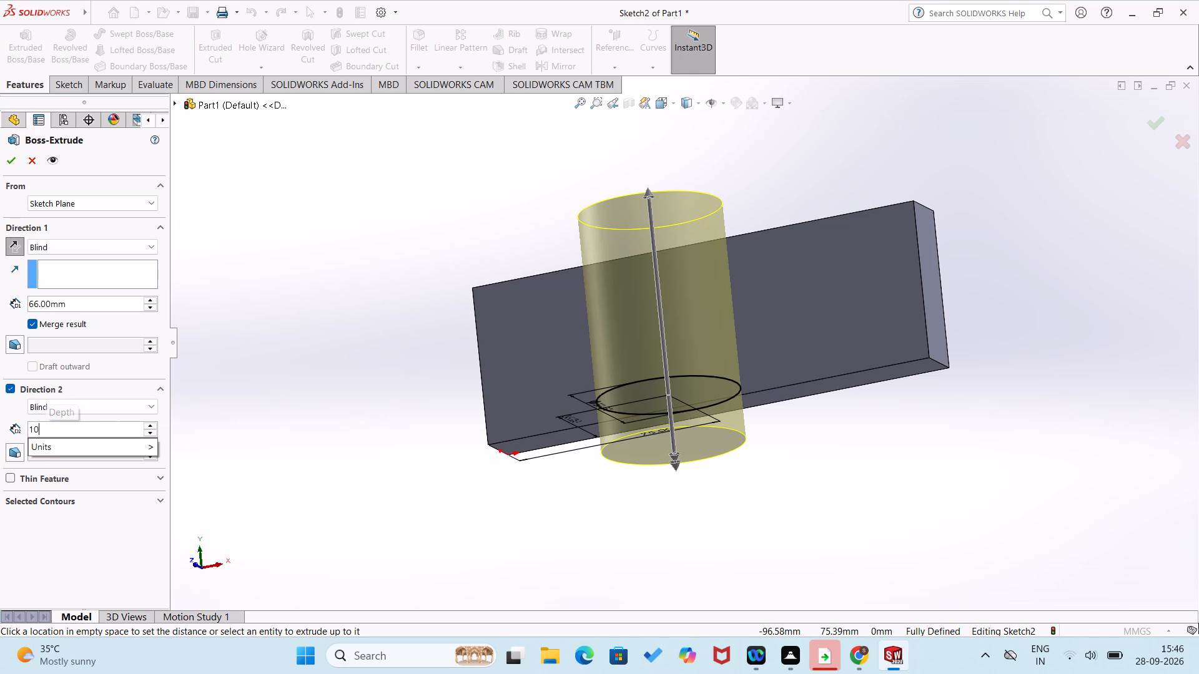
{"action": "key", "text": "Return"}
{"action": "middle_click_drag", "start_coordinate": [544, 512], "coordinate": [613, 508]}
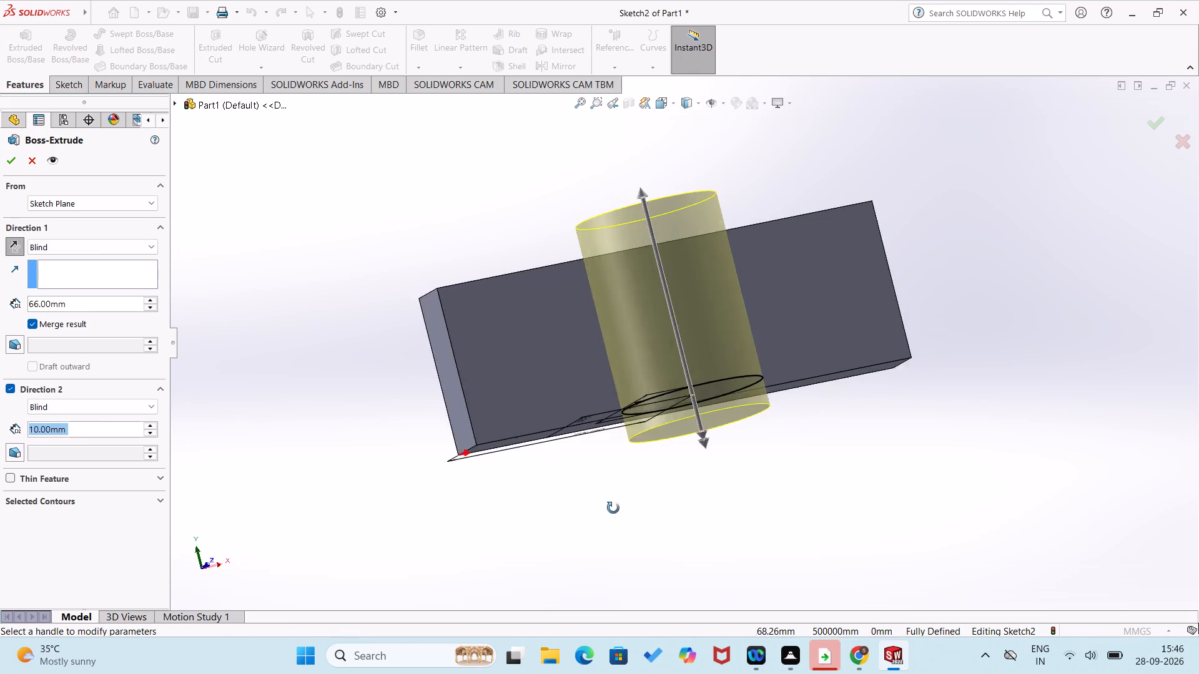
{"action": "middle_click_drag", "start_coordinate": [613, 508], "coordinate": [664, 480]}
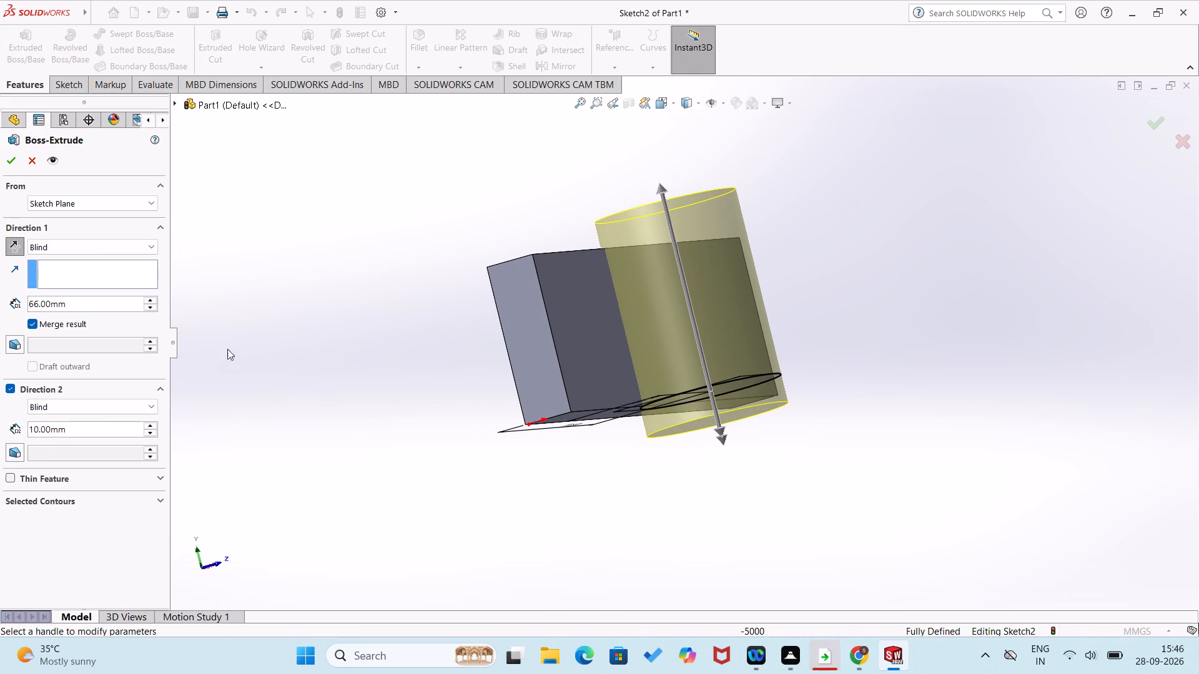
Set the first direction's depth to 60 mm and finish the boss extrusion.
{"action": "left_click_drag", "start_coordinate": [71, 298], "coordinate": [8, 286]}
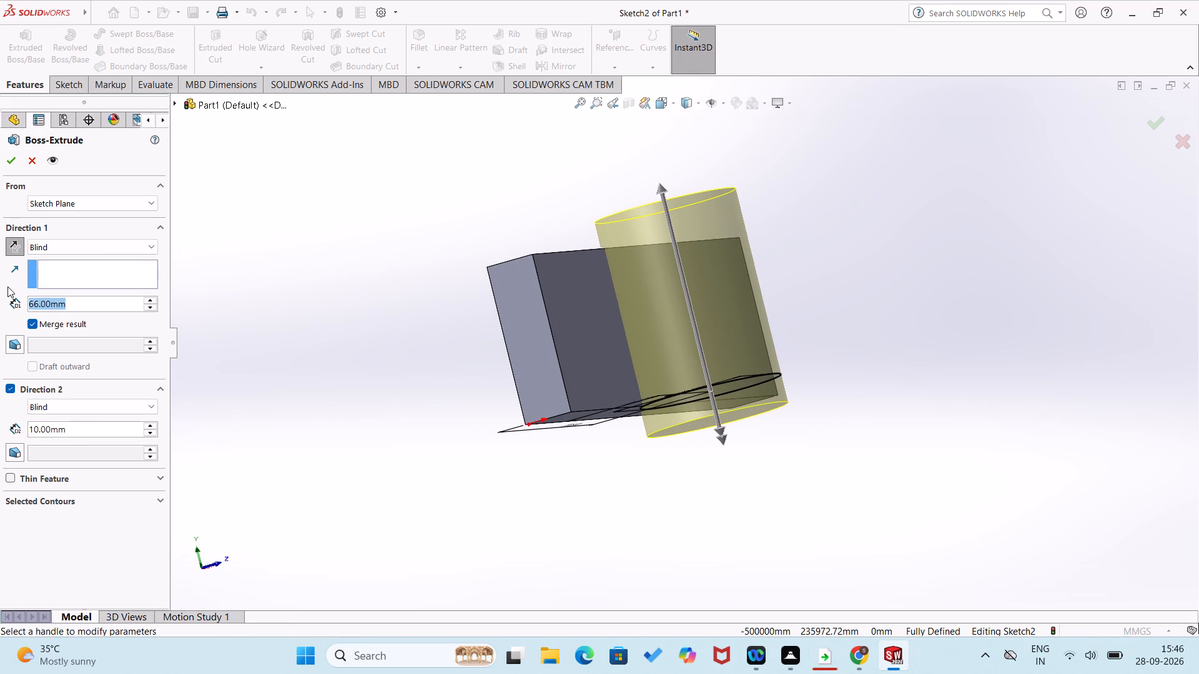
{"action": "type", "text": "60"}
{"action": "key", "text": "Return"}
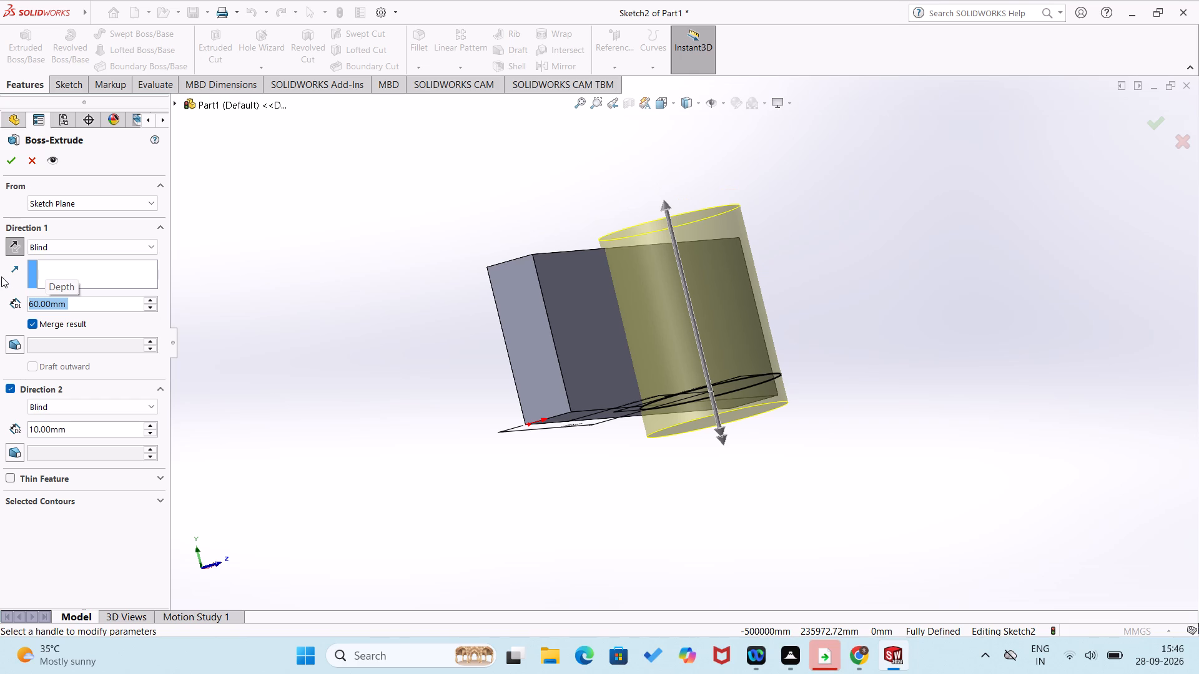
{"action": "left_click_drag", "start_coordinate": [6, 159], "coordinate": [9, 164]}
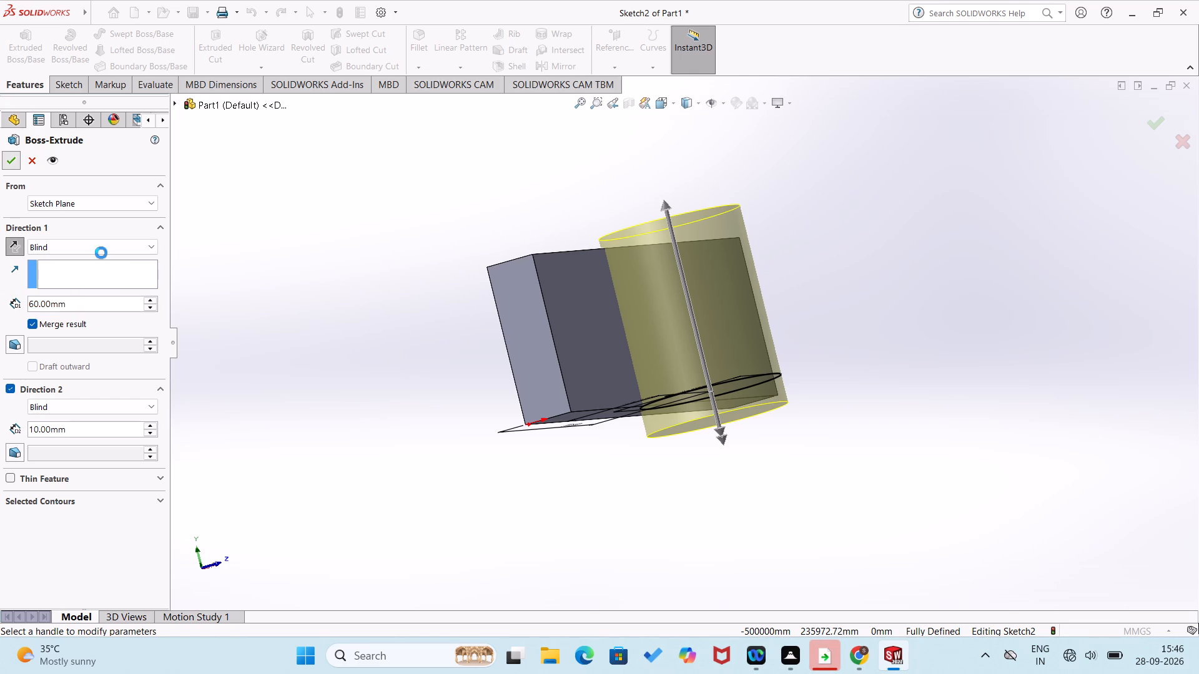
{"action": "left_click", "coordinate": [362, 420]}
Start a sketch on the cylinder's end face that projects 10 mm and draw a concentric circle about 29 mm in diameter.
{"action": "middle_click_drag", "start_coordinate": [361, 415], "coordinate": [387, 397]}
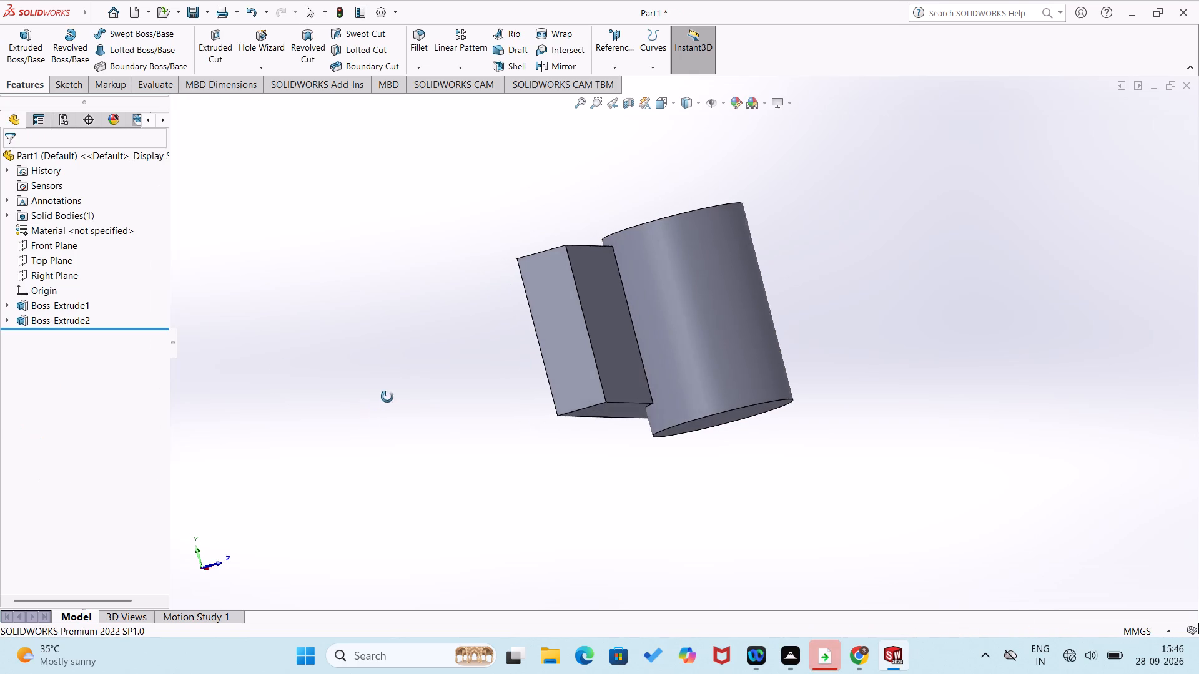
{"action": "middle_click_drag", "start_coordinate": [387, 397], "coordinate": [264, 240]}
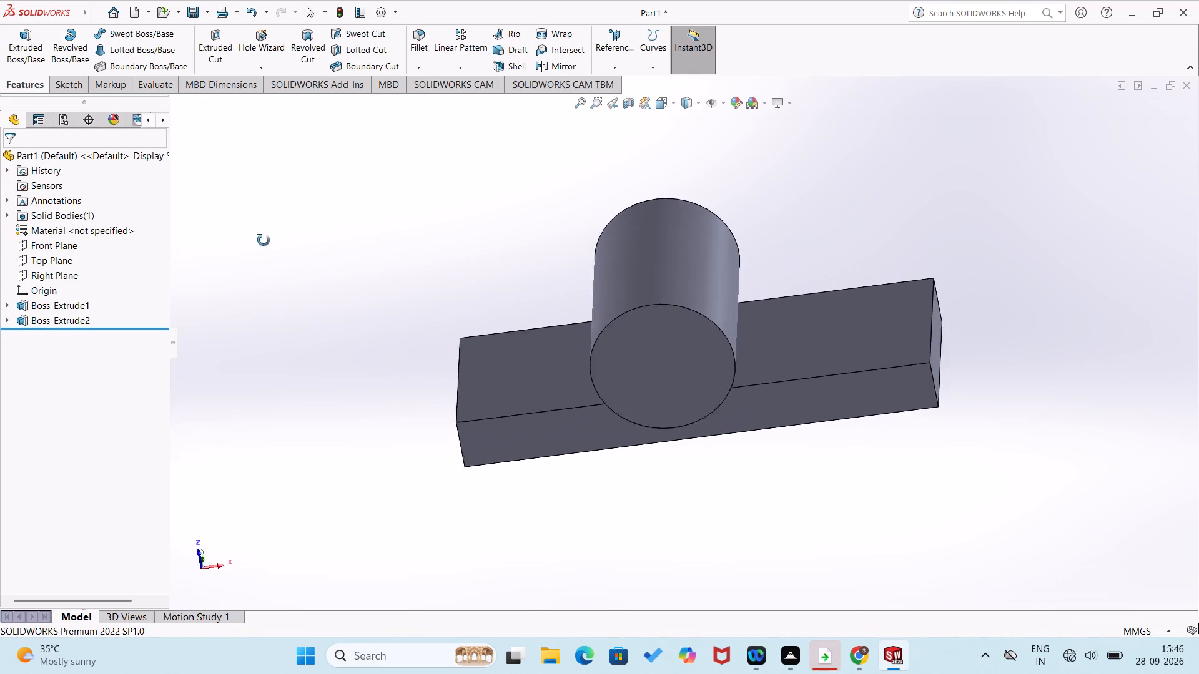
{"action": "middle_click_drag", "start_coordinate": [264, 240], "coordinate": [307, 293]}
{"action": "right_click", "coordinate": [716, 391]}
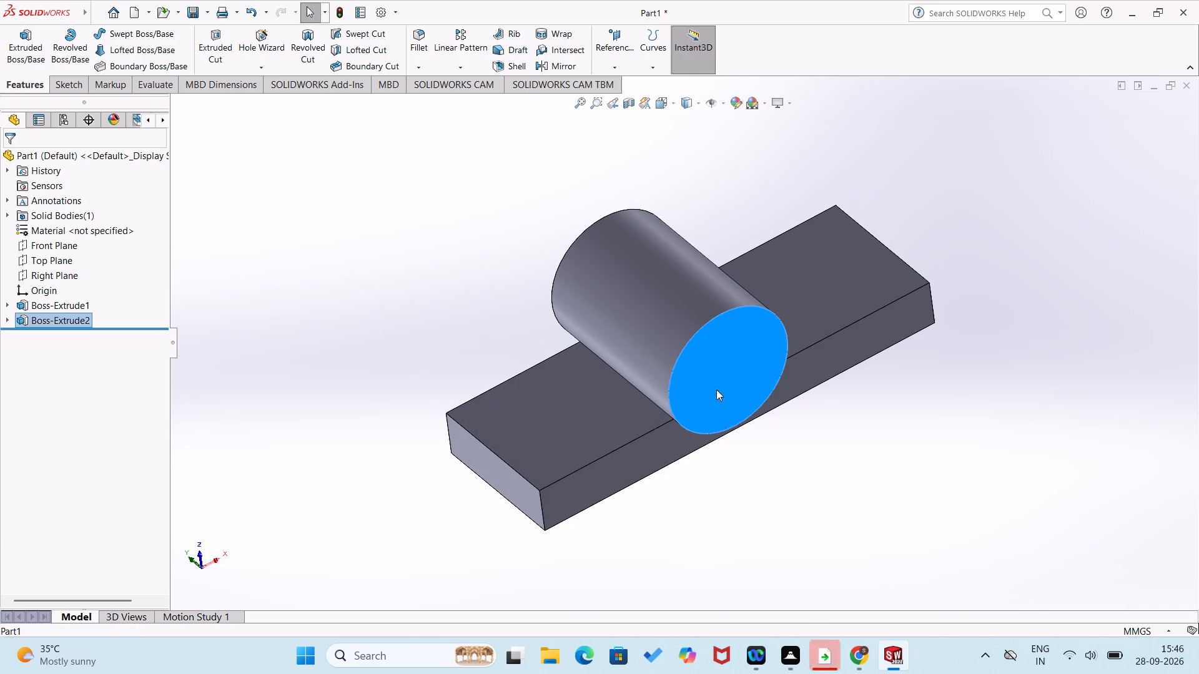
{"action": "left_click", "coordinate": [744, 364]}
{"action": "right_click_drag", "start_coordinate": [390, 505], "coordinate": [505, 497]}
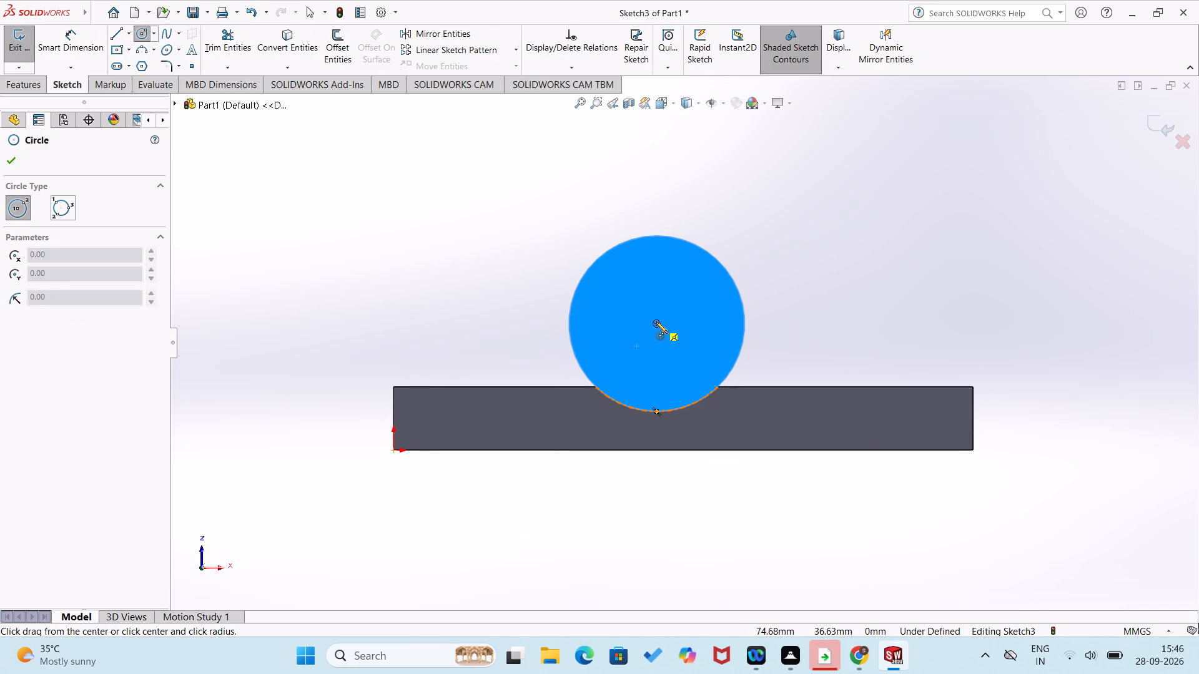
{"action": "left_click_drag", "start_coordinate": [656, 321], "coordinate": [658, 331]}
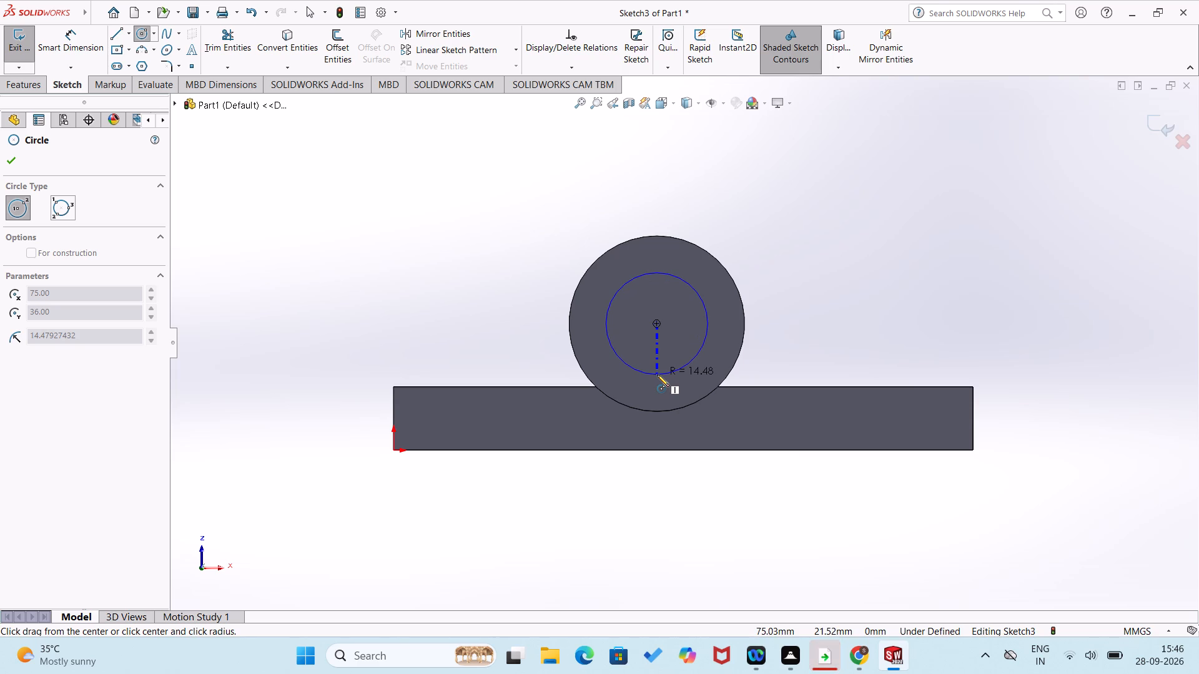
{"action": "left_click", "coordinate": [657, 374]}
Dimension the inner circle and set its diameter to 25 mm.
{"action": "right_click_drag", "start_coordinate": [656, 431], "coordinate": [694, 276]}
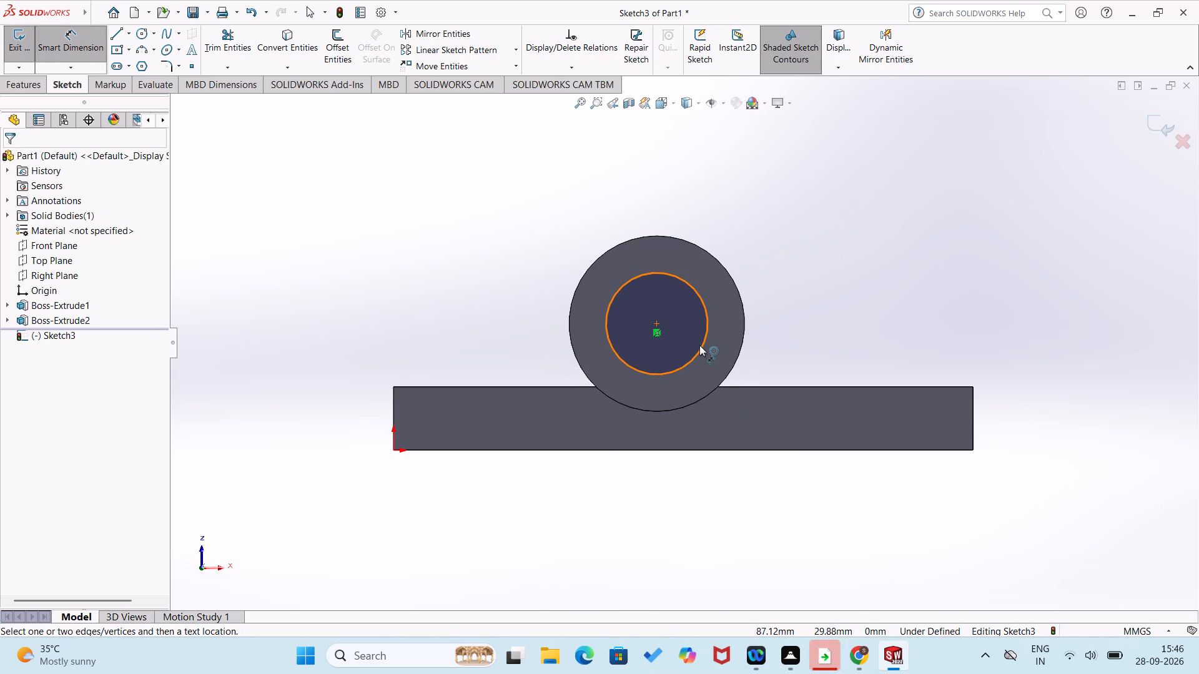
{"action": "left_click", "coordinate": [699, 345]}
{"action": "left_click", "coordinate": [763, 313]}
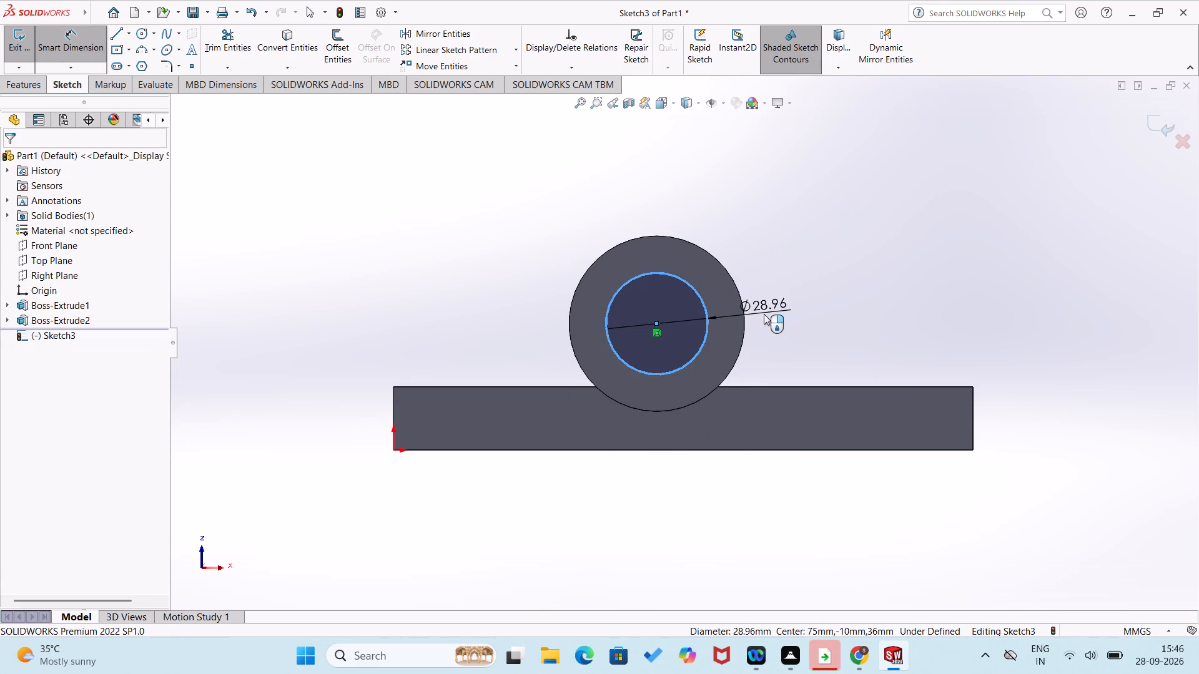
{"action": "type", "text": "25"}
{"action": "key", "text": "Return"}
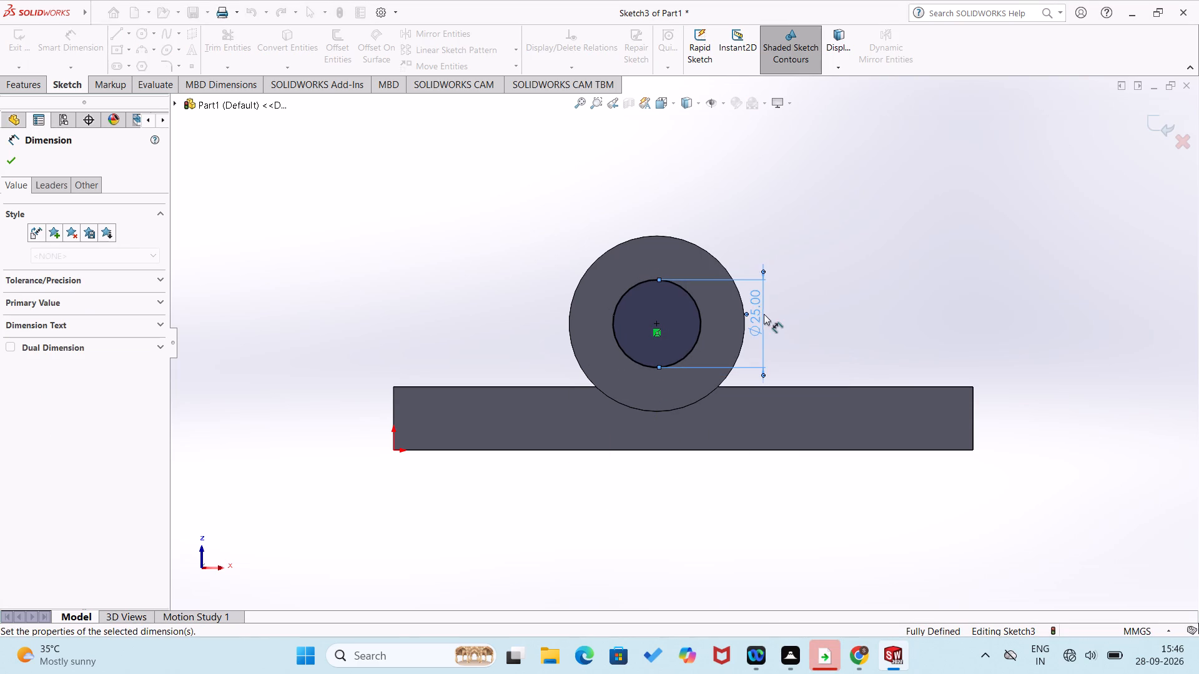
{"action": "left_click", "coordinate": [844, 303]}
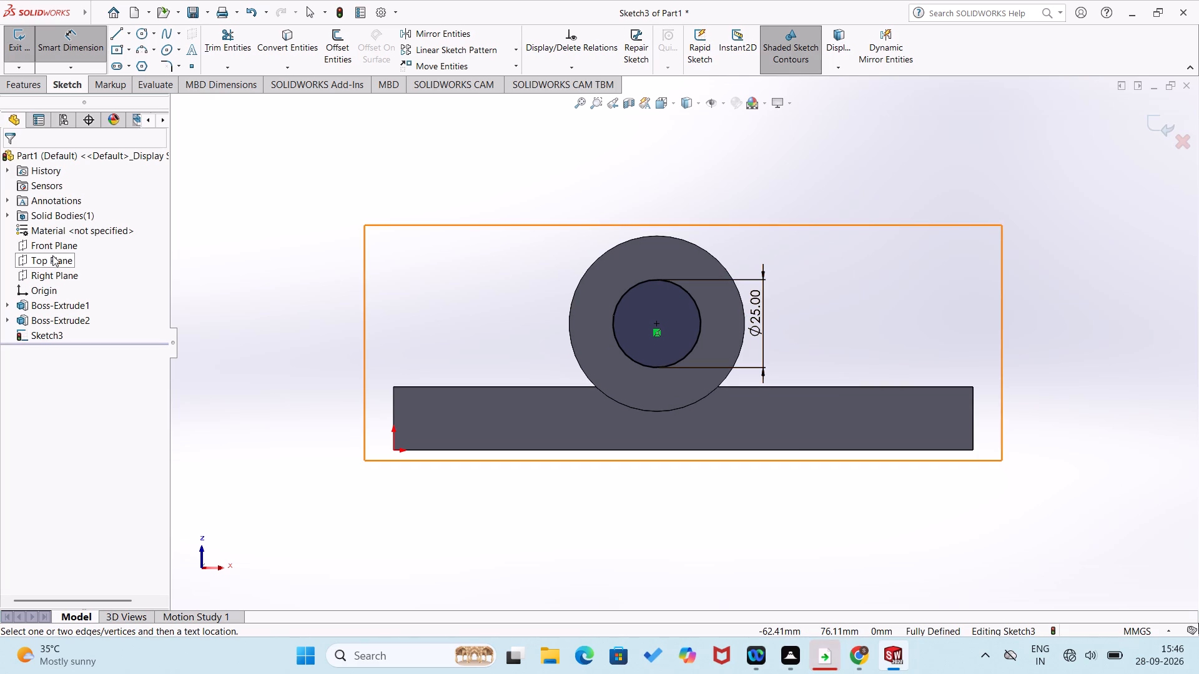
Cut-extrude the 25 mm circle into the cylinder as a blind cut 60 mm deep.
{"action": "left_click", "coordinate": [10, 87]}
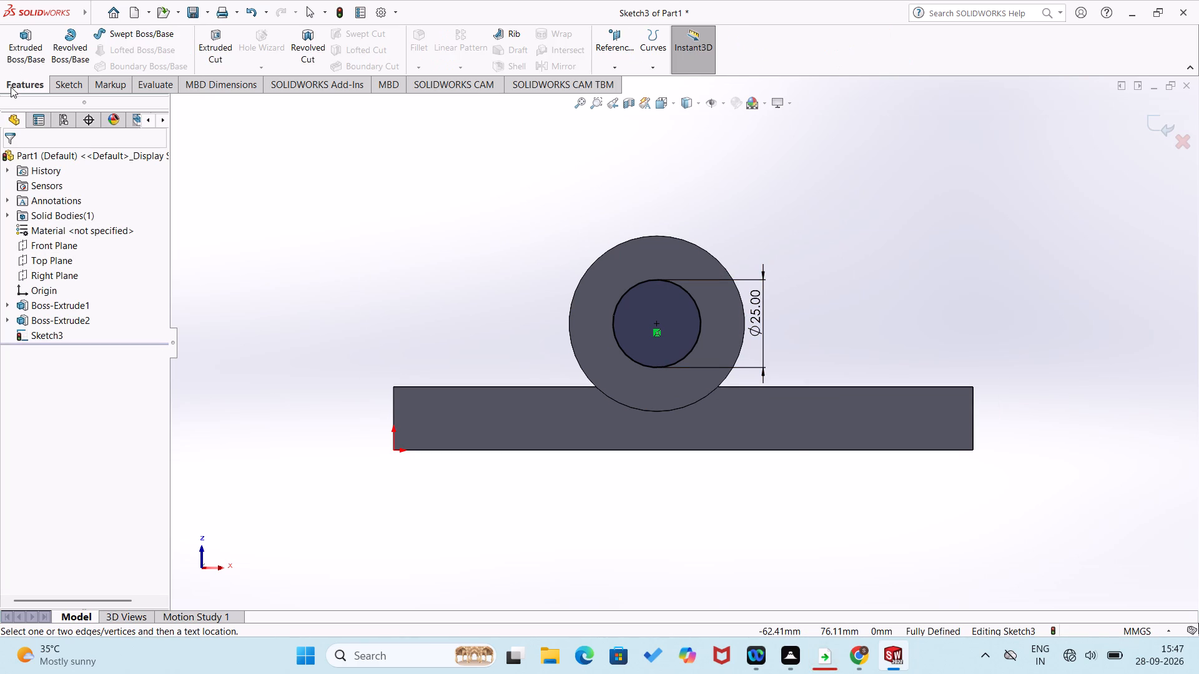
{"action": "left_click", "coordinate": [217, 46]}
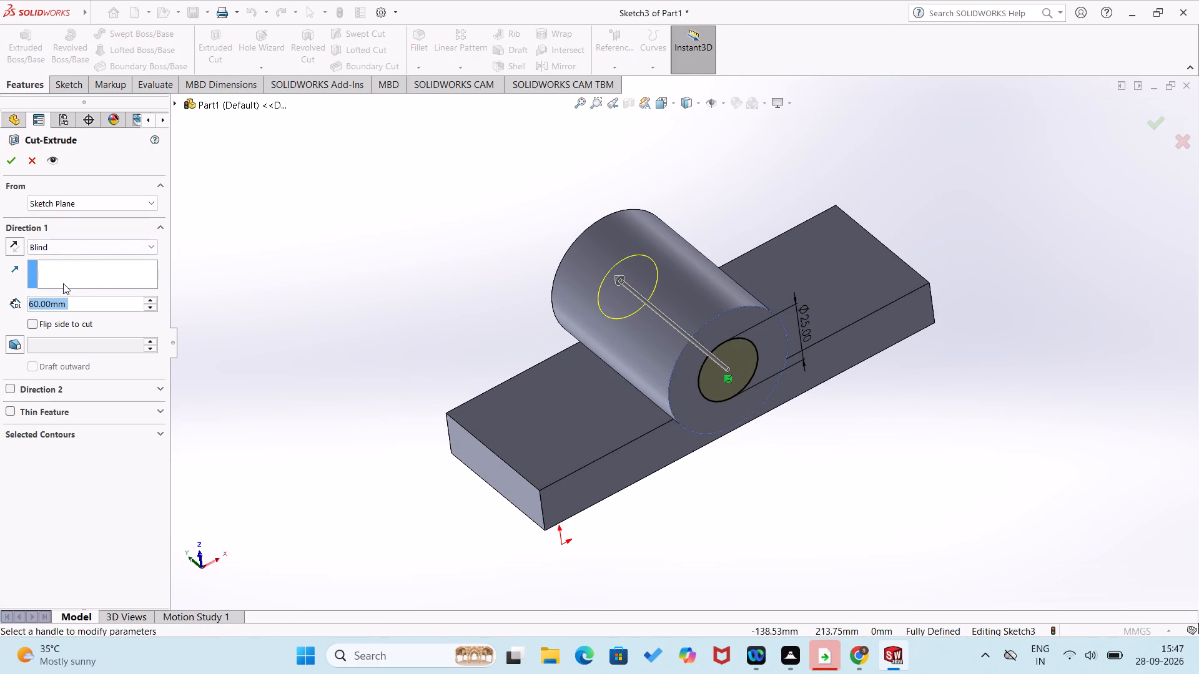
{"action": "left_click", "coordinate": [16, 161]}
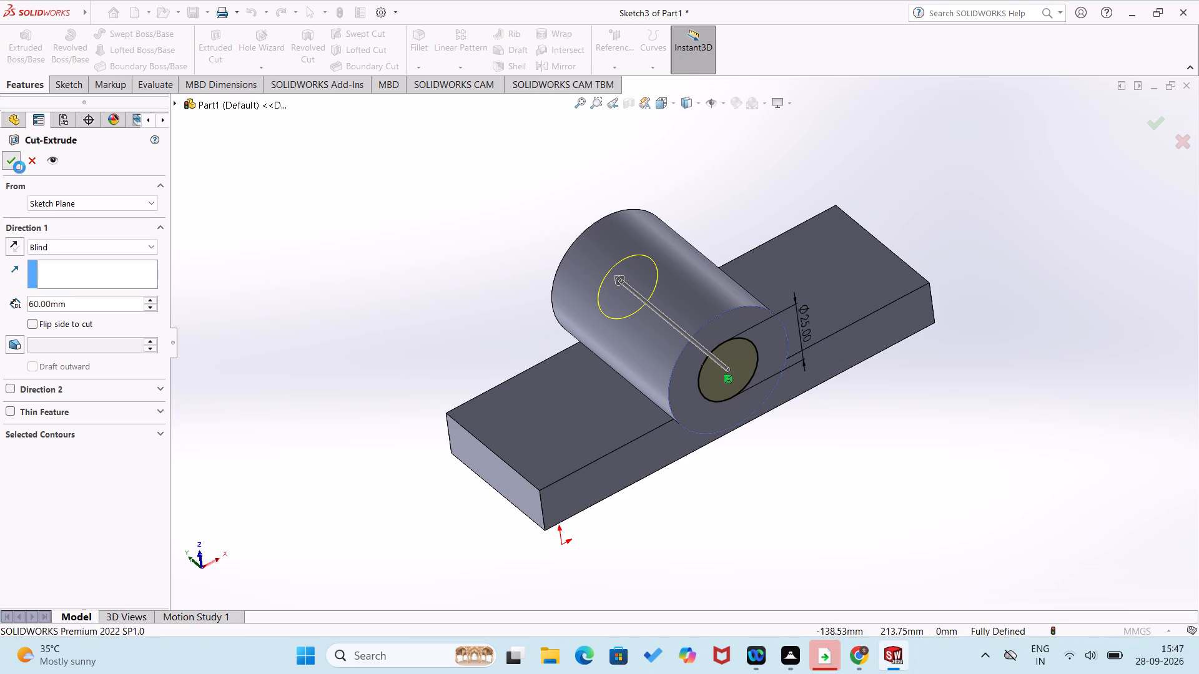
{"action": "left_click", "coordinate": [362, 314]}
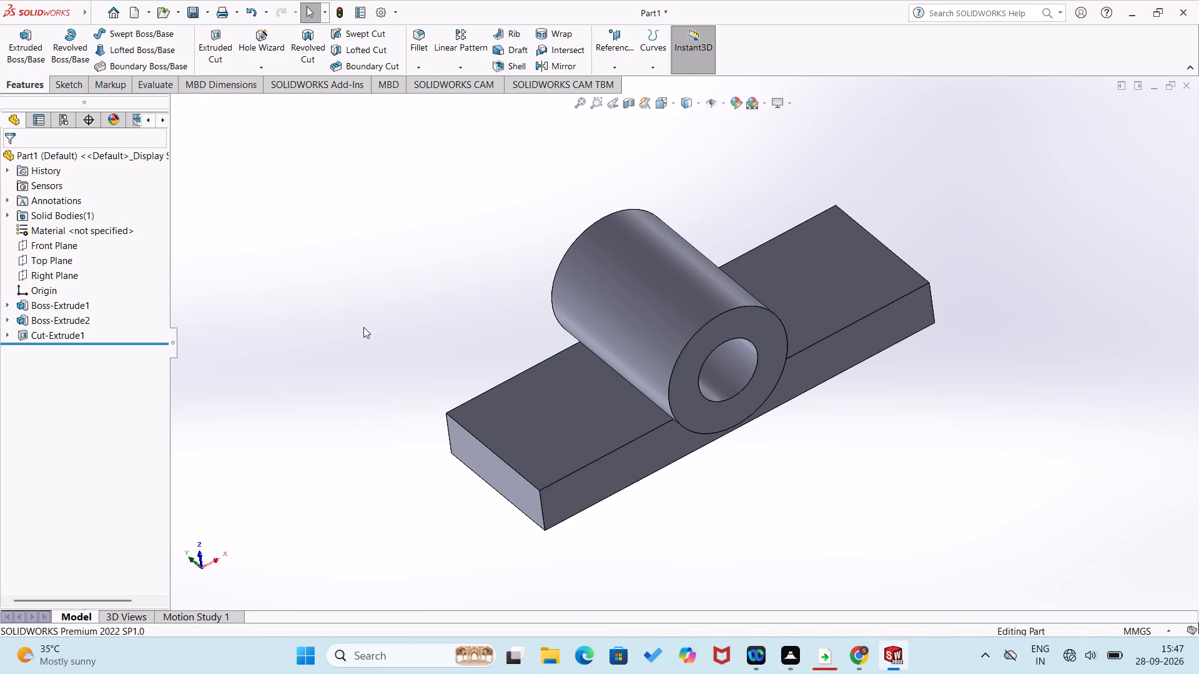
Start a sketch on the block's top face beside the cylinder and draw a circle about 26 mm in diameter.
{"action": "middle_click_drag", "start_coordinate": [561, 400], "coordinate": [581, 362]}
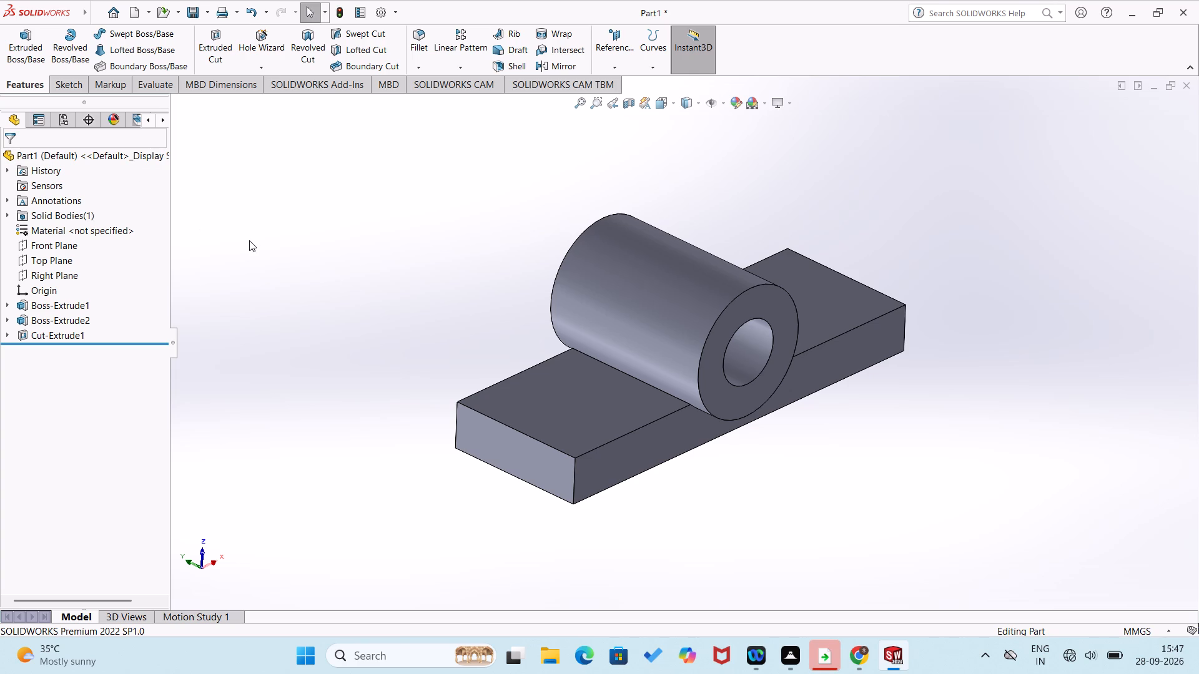
{"action": "middle_click_drag", "start_coordinate": [464, 385], "coordinate": [496, 467]}
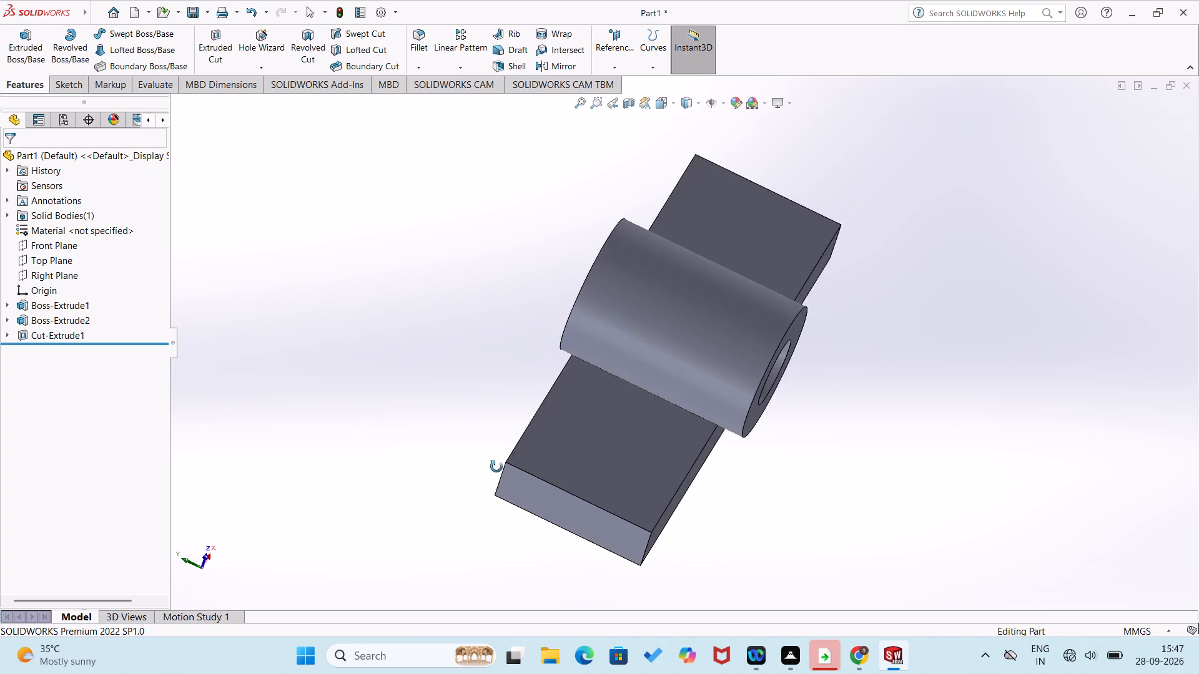
{"action": "middle_click_drag", "start_coordinate": [496, 467], "coordinate": [500, 528]}
{"action": "right_click", "coordinate": [615, 482]}
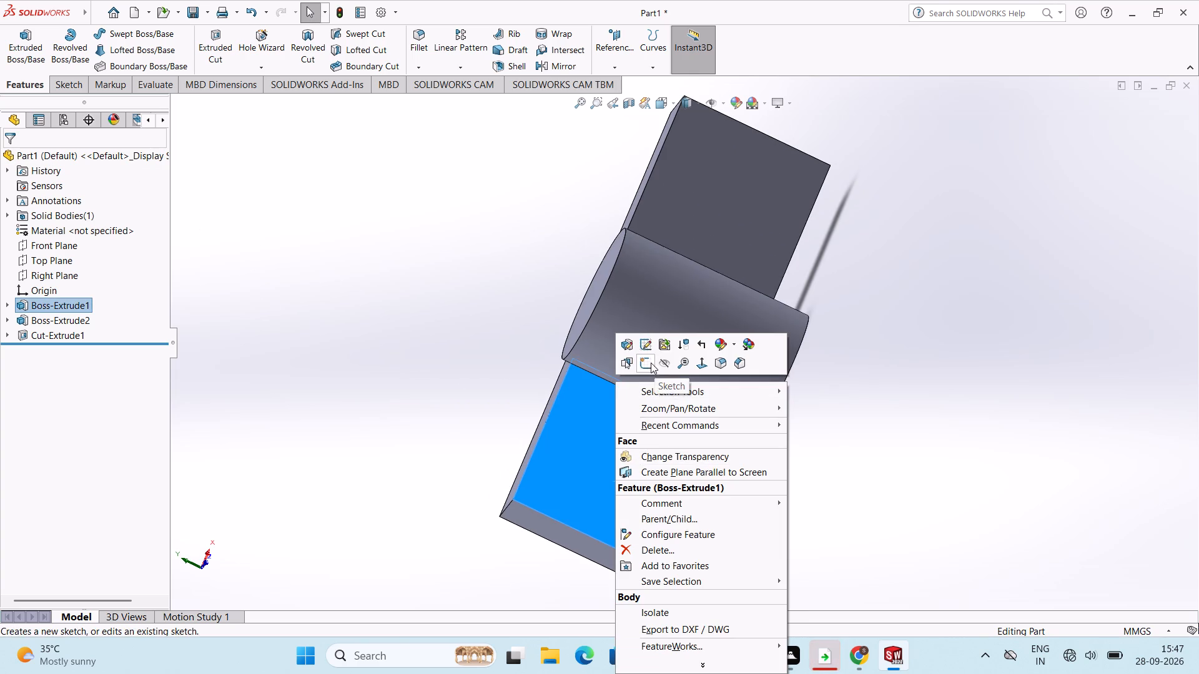
{"action": "left_click", "coordinate": [651, 363]}
{"action": "right_click_drag", "start_coordinate": [283, 454], "coordinate": [340, 454]}
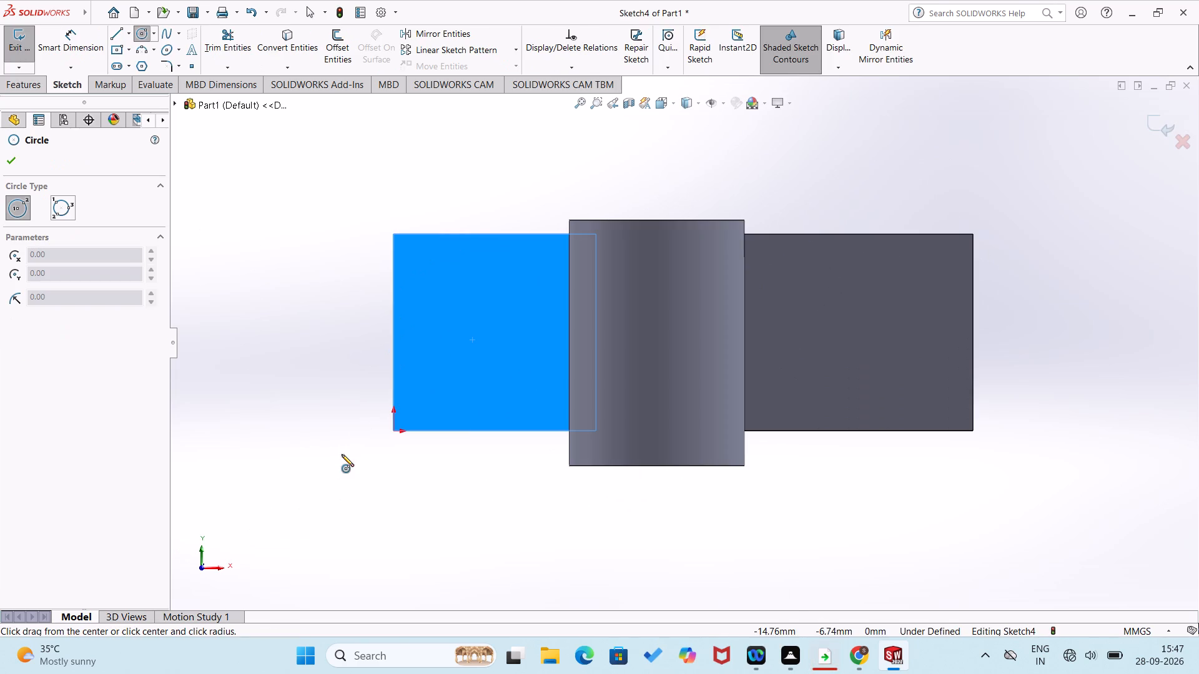
{"action": "left_click", "coordinate": [479, 331]}
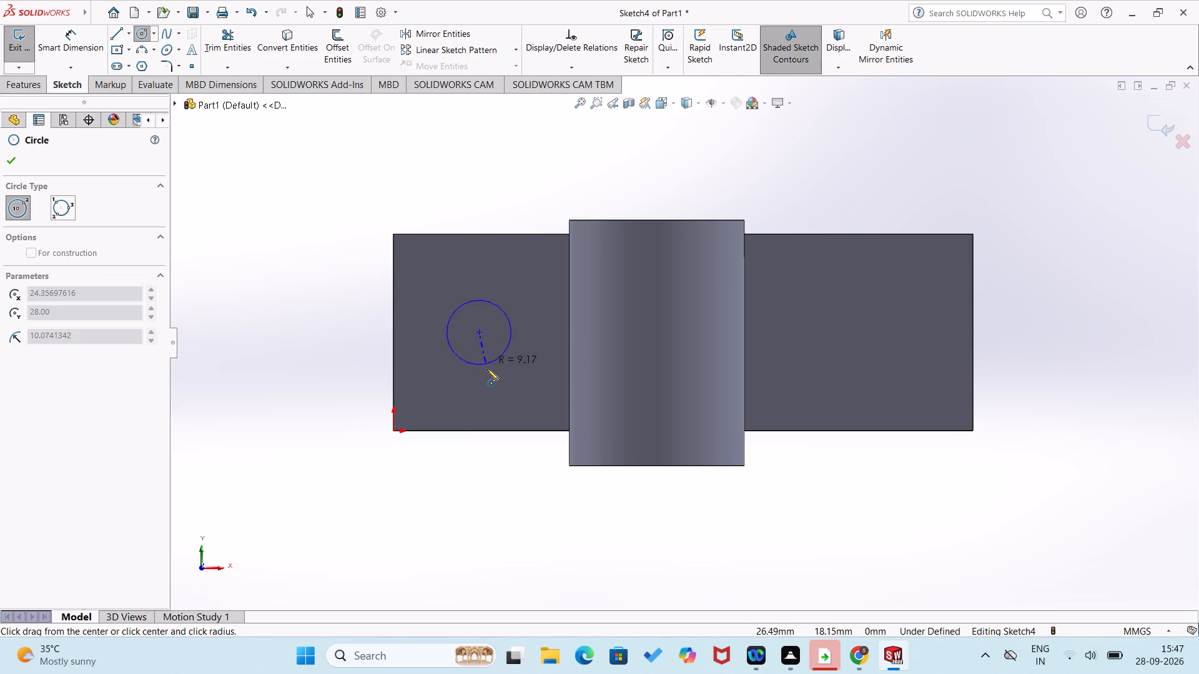
{"action": "left_click", "coordinate": [488, 378]}
Dimension the circle and set its diameter to 16 mm.
{"action": "right_click_drag", "start_coordinate": [485, 459], "coordinate": [513, 291]}
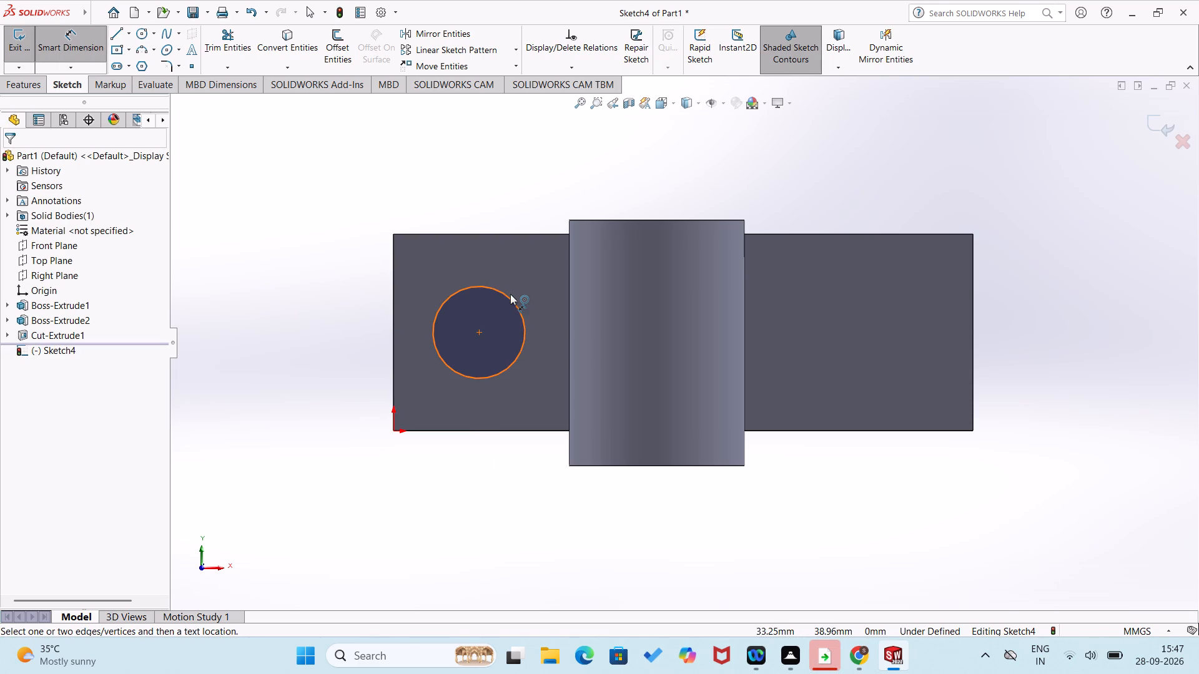
{"action": "left_click", "coordinate": [495, 289]}
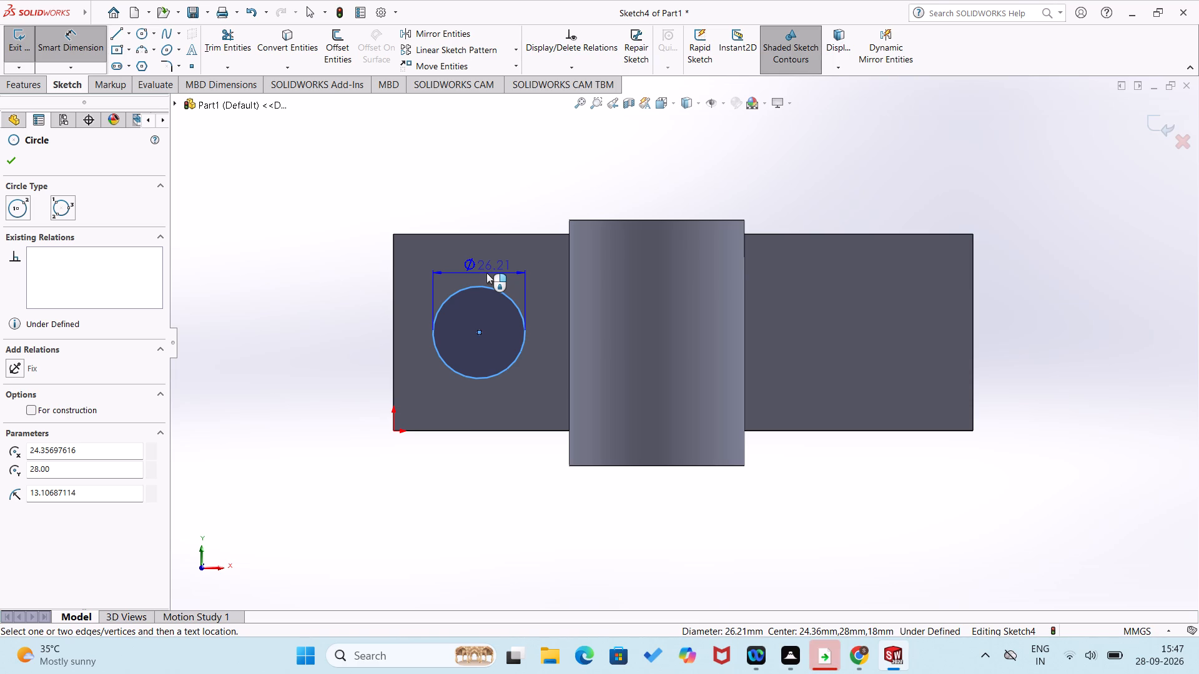
{"action": "left_click", "coordinate": [485, 270]}
{"action": "type", "text": "16"}
{"action": "key", "text": "Return"}
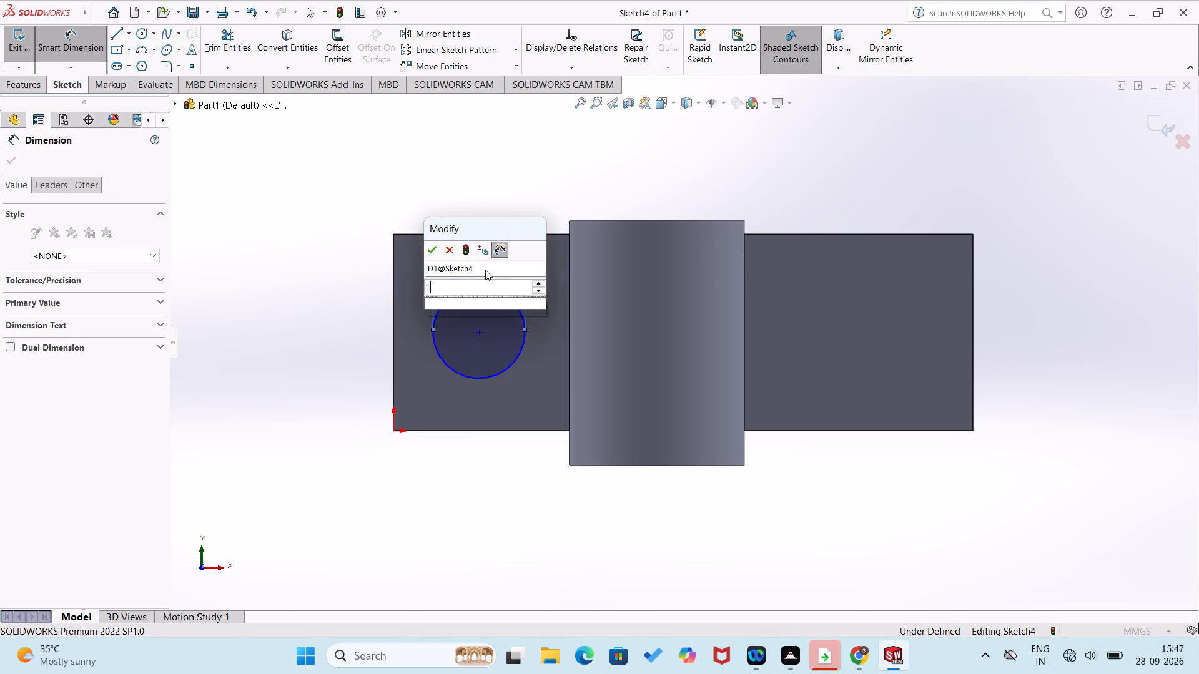
{"action": "left_click", "coordinate": [488, 178]}
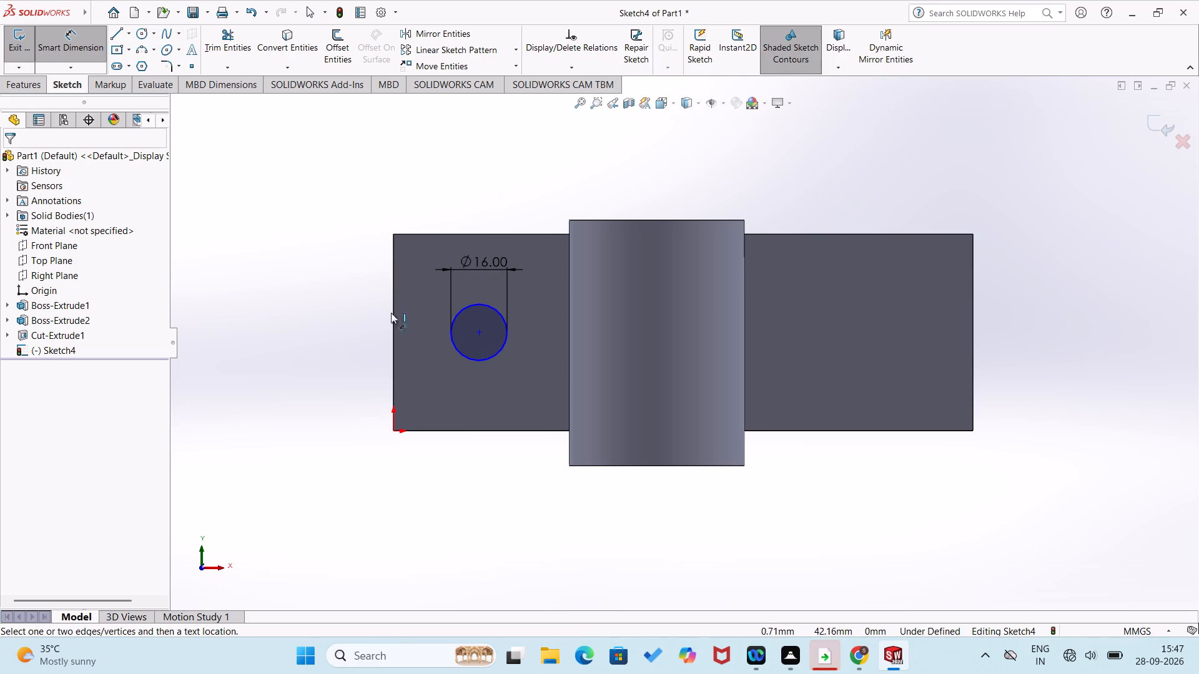
Dimension the horizontal distance from the origin corner to the circle's centre and set it to 25 mm.
{"action": "left_click", "coordinate": [393, 431]}
{"action": "left_click", "coordinate": [481, 334]}
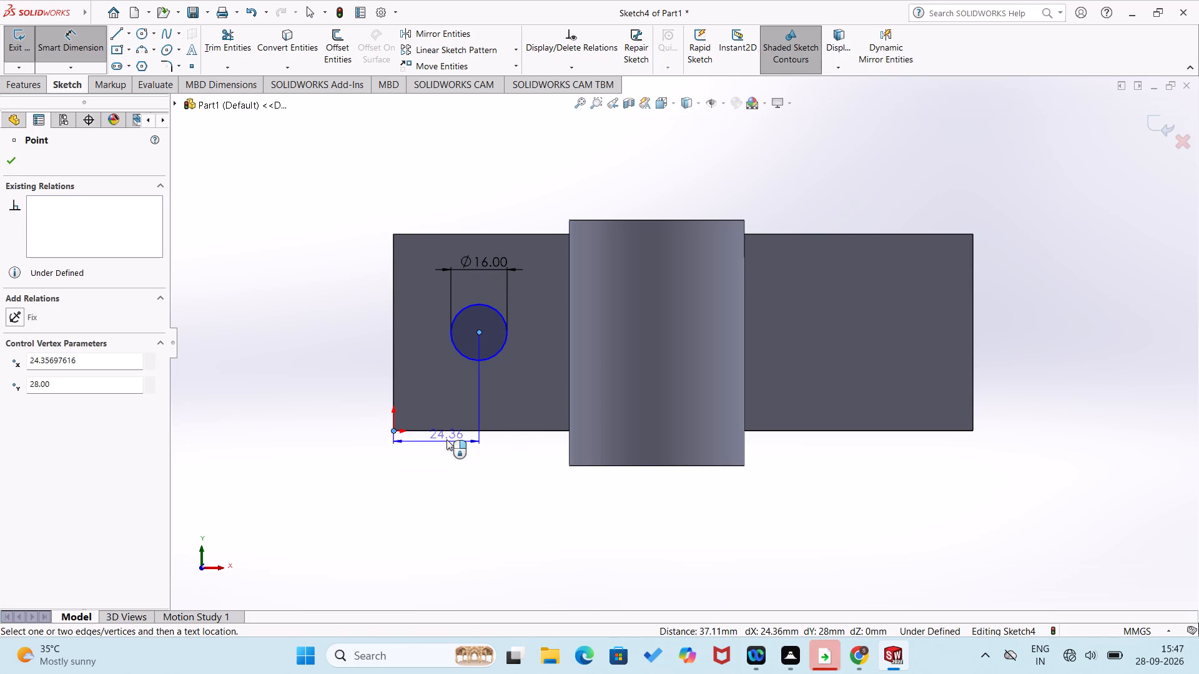
{"action": "left_click", "coordinate": [447, 465]}
{"action": "type", "text": "25"}
{"action": "key", "text": "Return"}
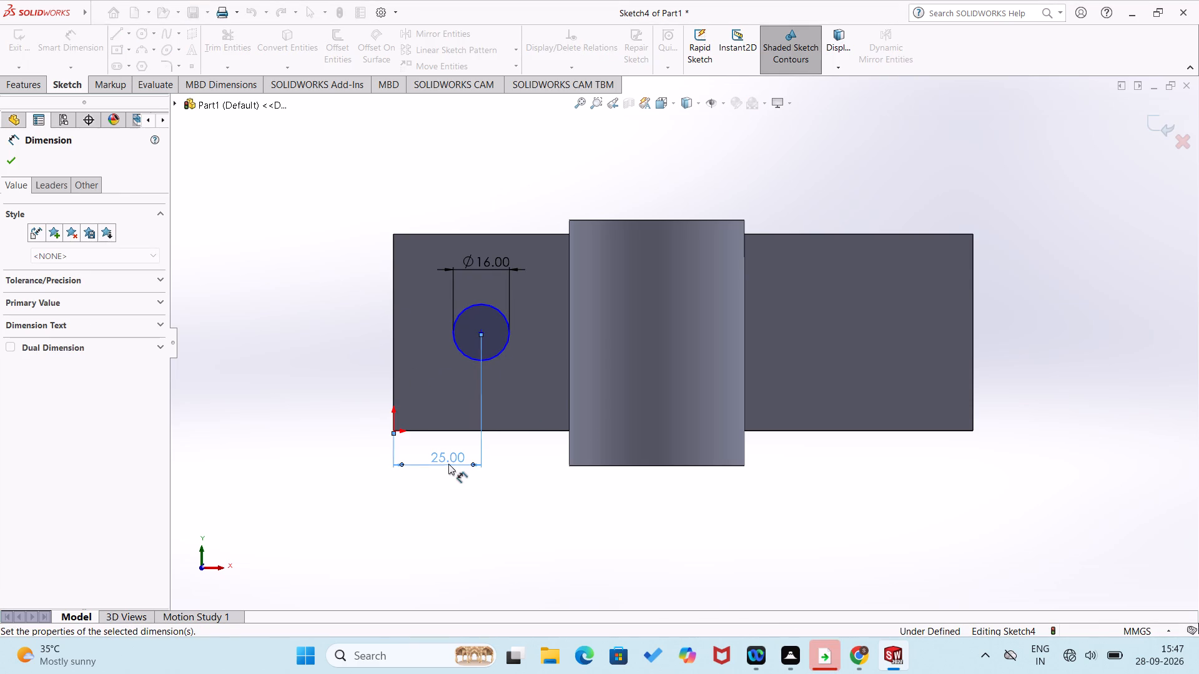
{"action": "left_click", "coordinate": [385, 497]}
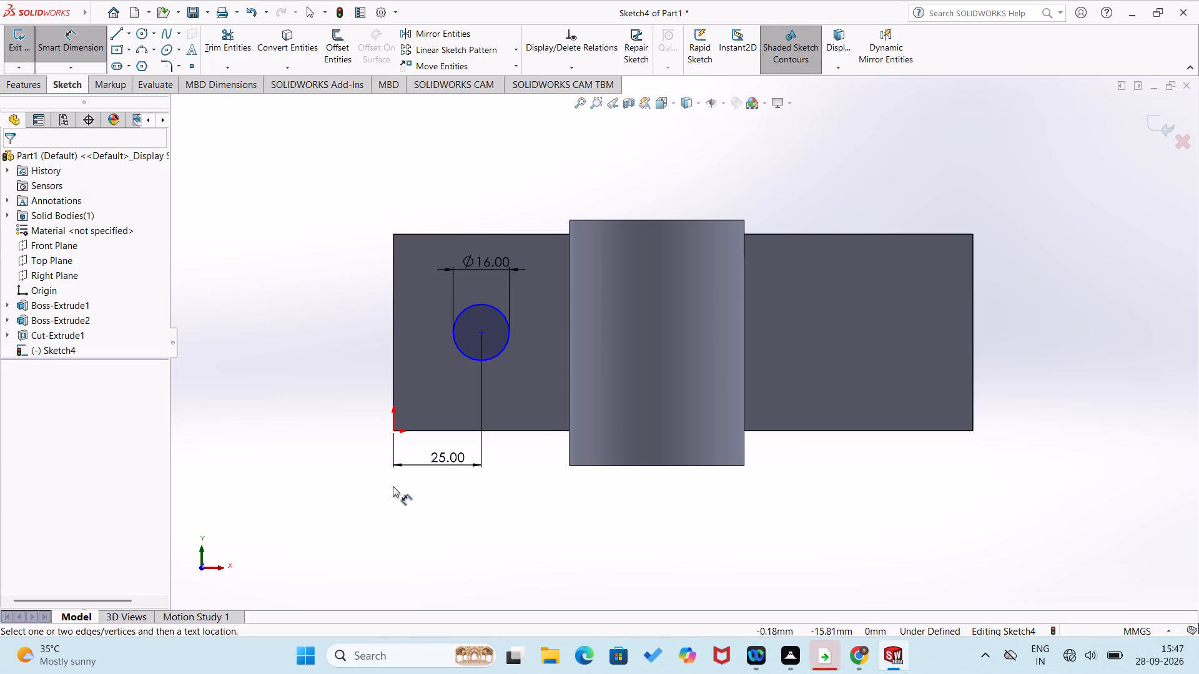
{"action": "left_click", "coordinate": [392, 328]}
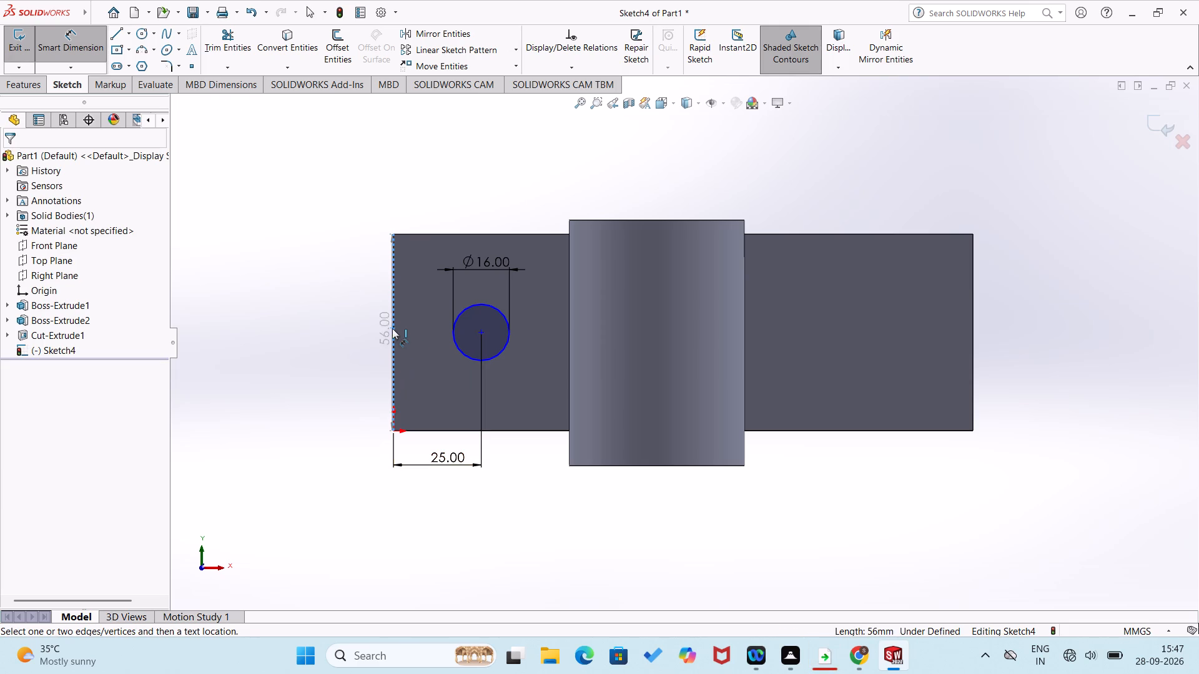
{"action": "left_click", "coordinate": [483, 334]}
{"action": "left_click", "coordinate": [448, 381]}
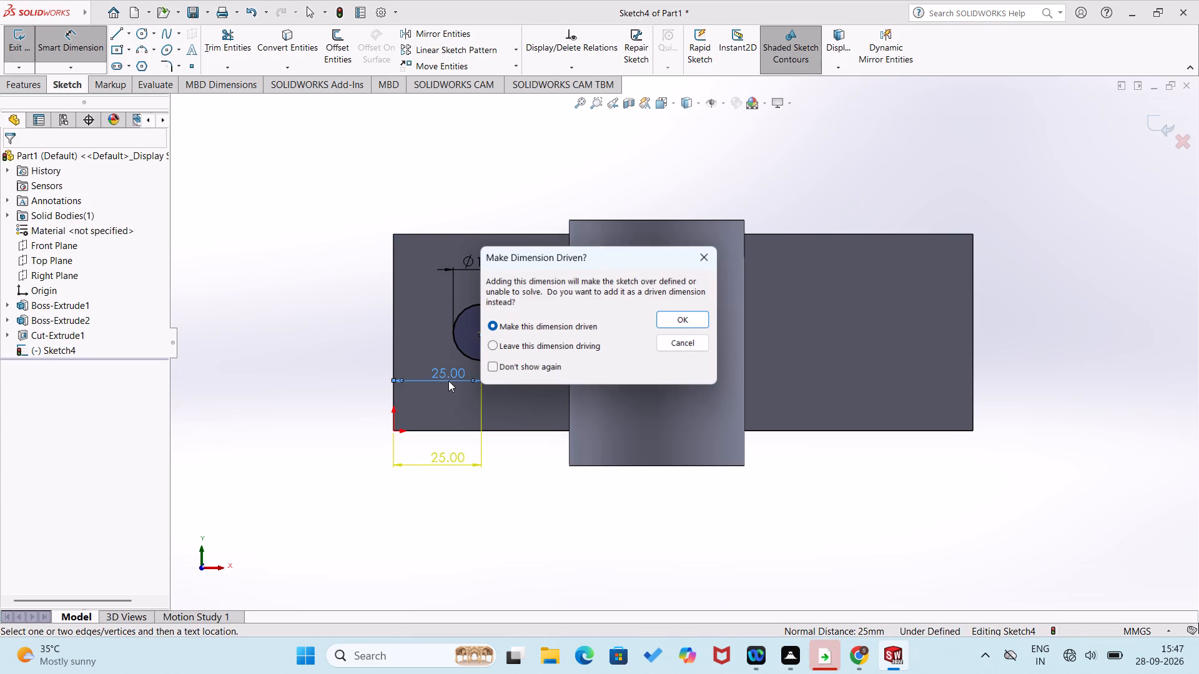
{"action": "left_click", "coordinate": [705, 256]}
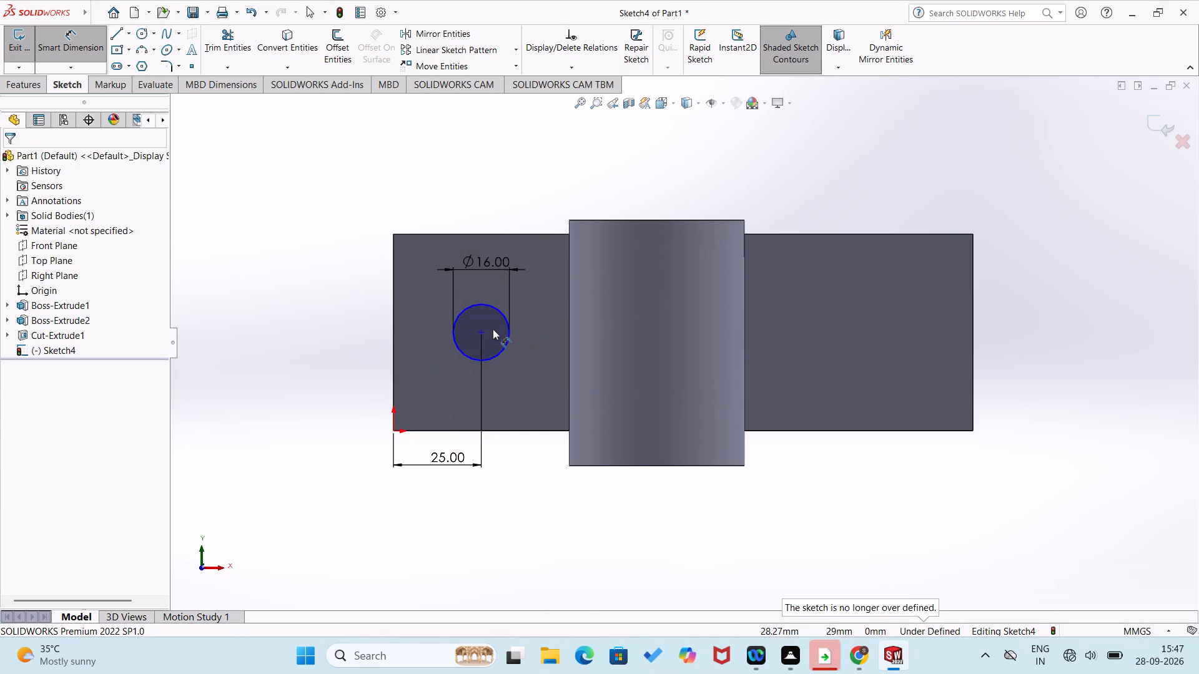
Dimension the circle's centre from the block's long edge opposite the origin and set the distance to 25 mm.
{"action": "left_click", "coordinate": [448, 233]}
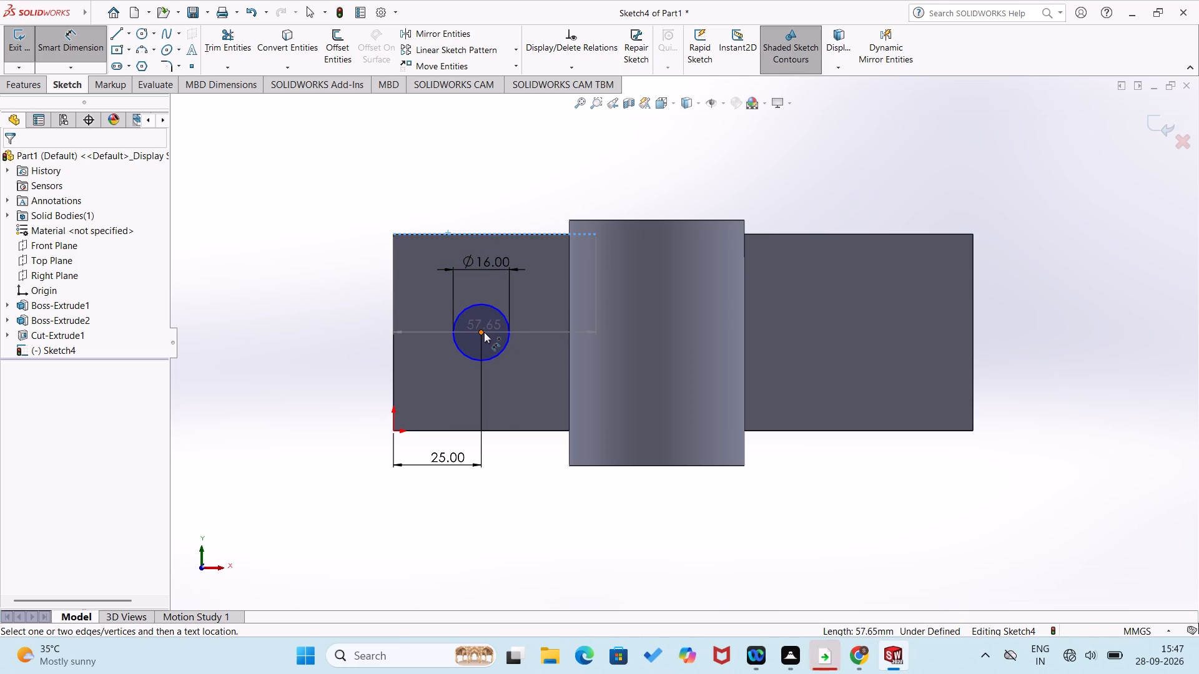
{"action": "left_click", "coordinate": [478, 332]}
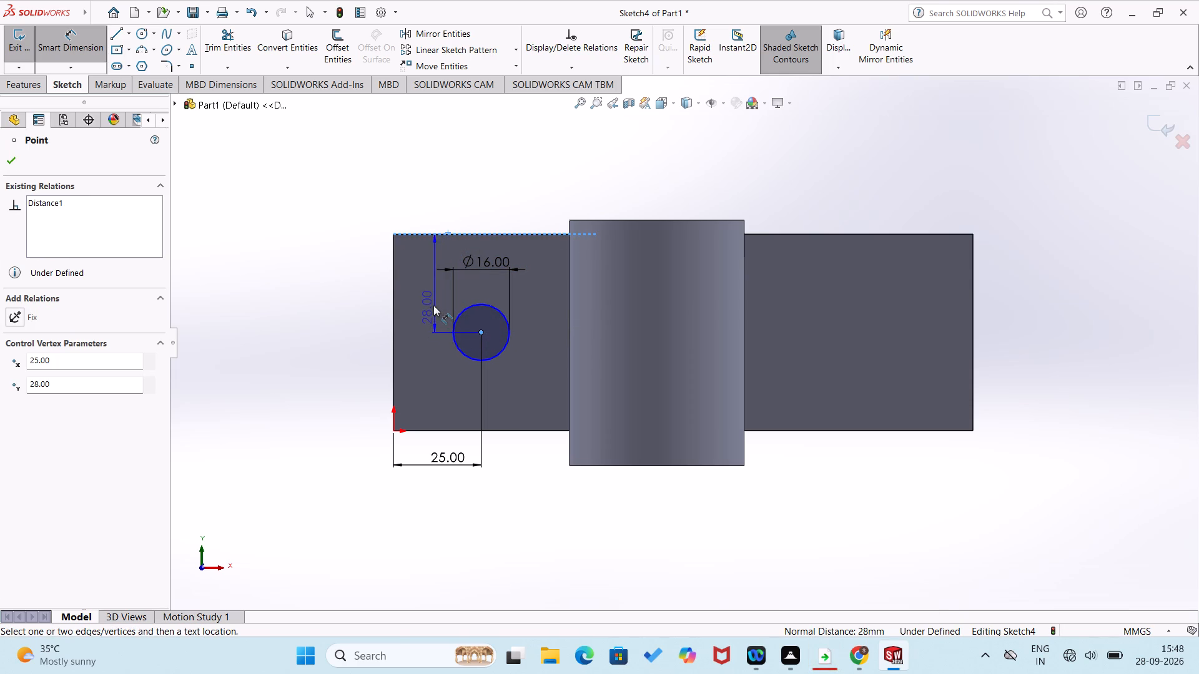
{"action": "left_click", "coordinate": [433, 305]}
{"action": "type", "text": "25"}
{"action": "key", "text": "Return"}
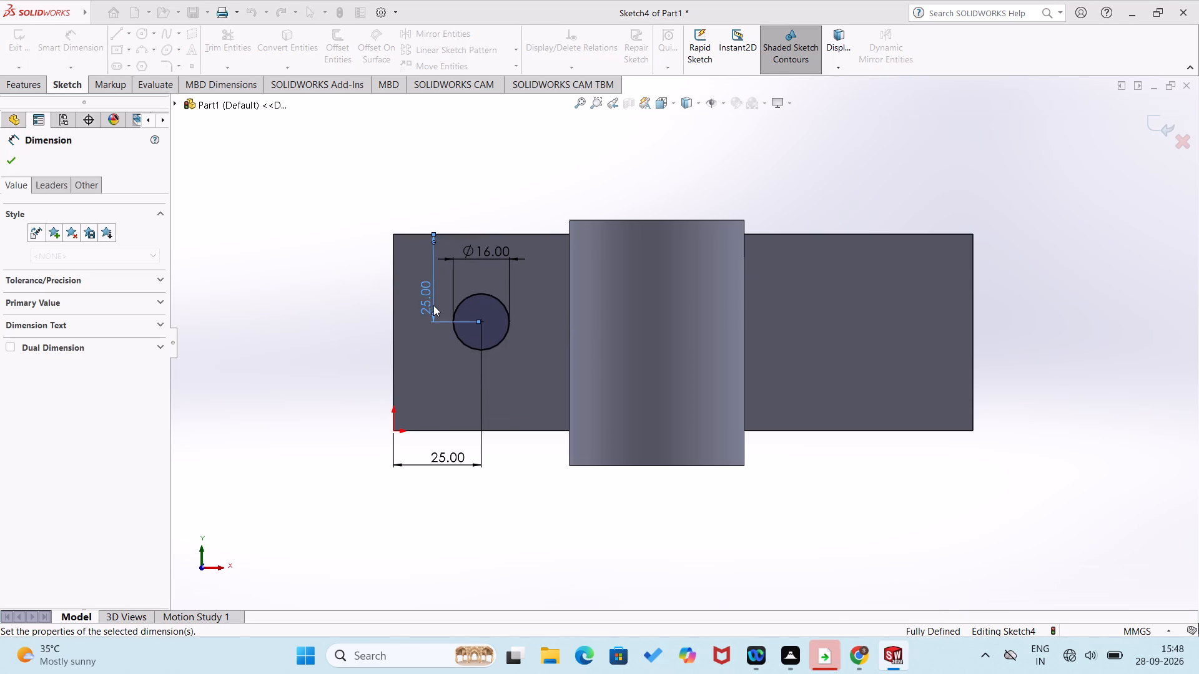
{"action": "left_click", "coordinate": [273, 380]}
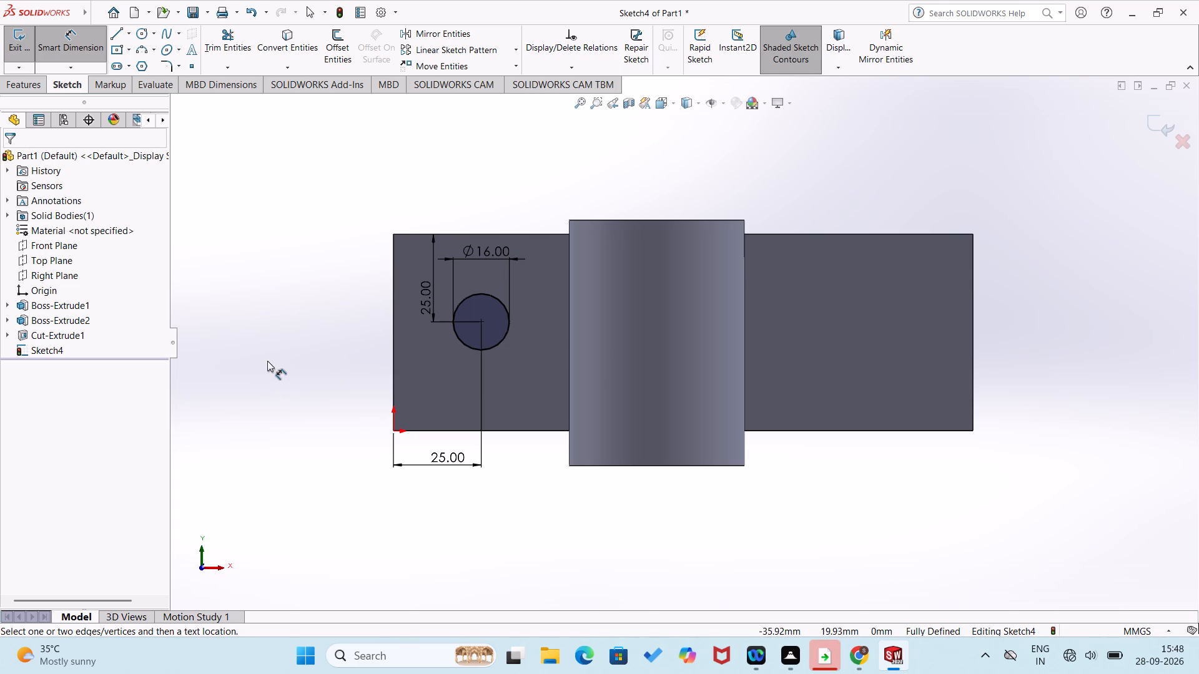
Cut-extrude the 16 mm circle through the block as a blind cut 60 mm deep.
{"action": "left_click", "coordinate": [25, 80]}
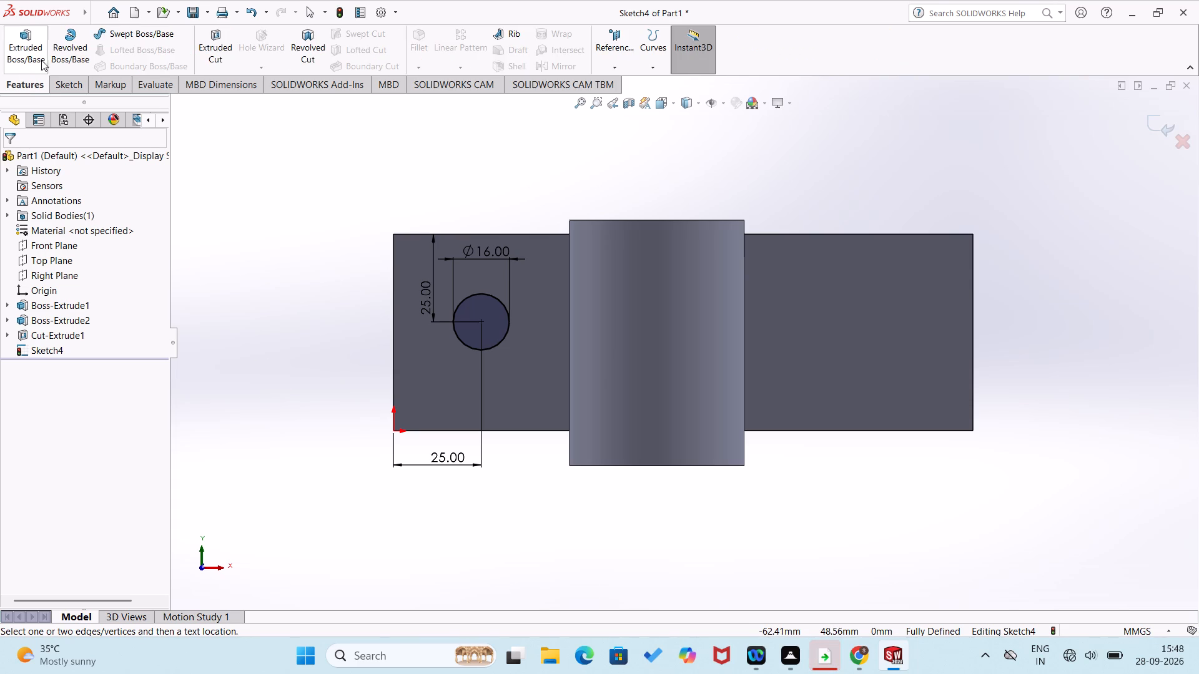
{"action": "left_click", "coordinate": [212, 56]}
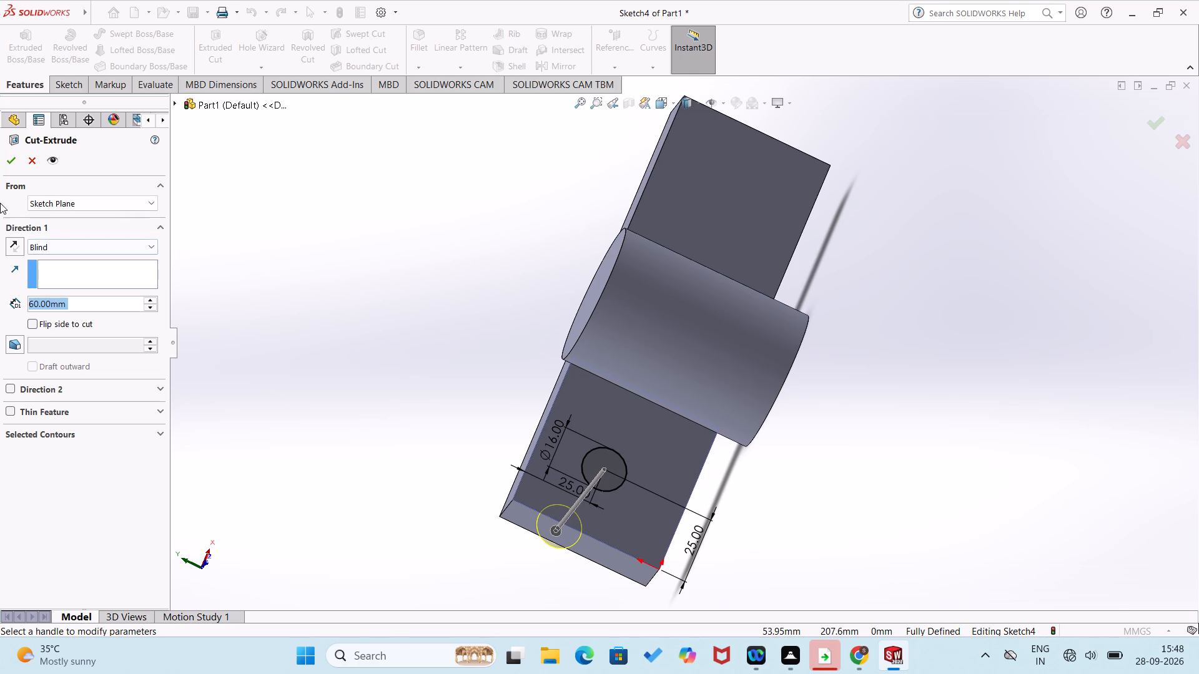
{"action": "left_click", "coordinate": [8, 164]}
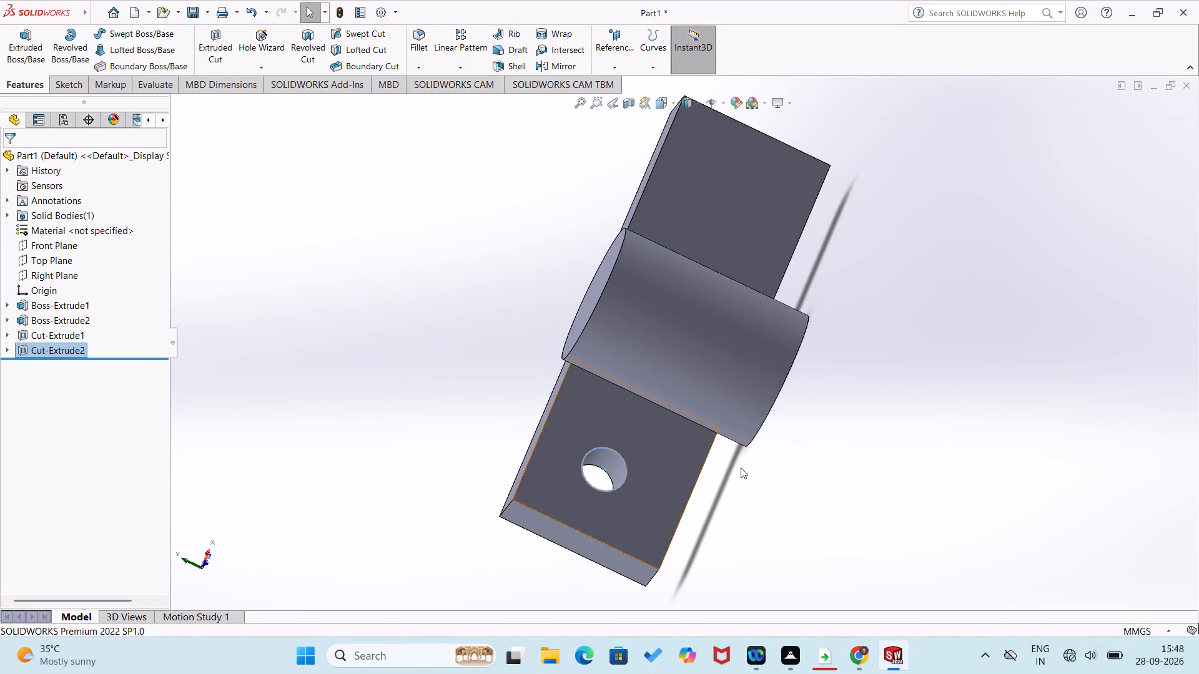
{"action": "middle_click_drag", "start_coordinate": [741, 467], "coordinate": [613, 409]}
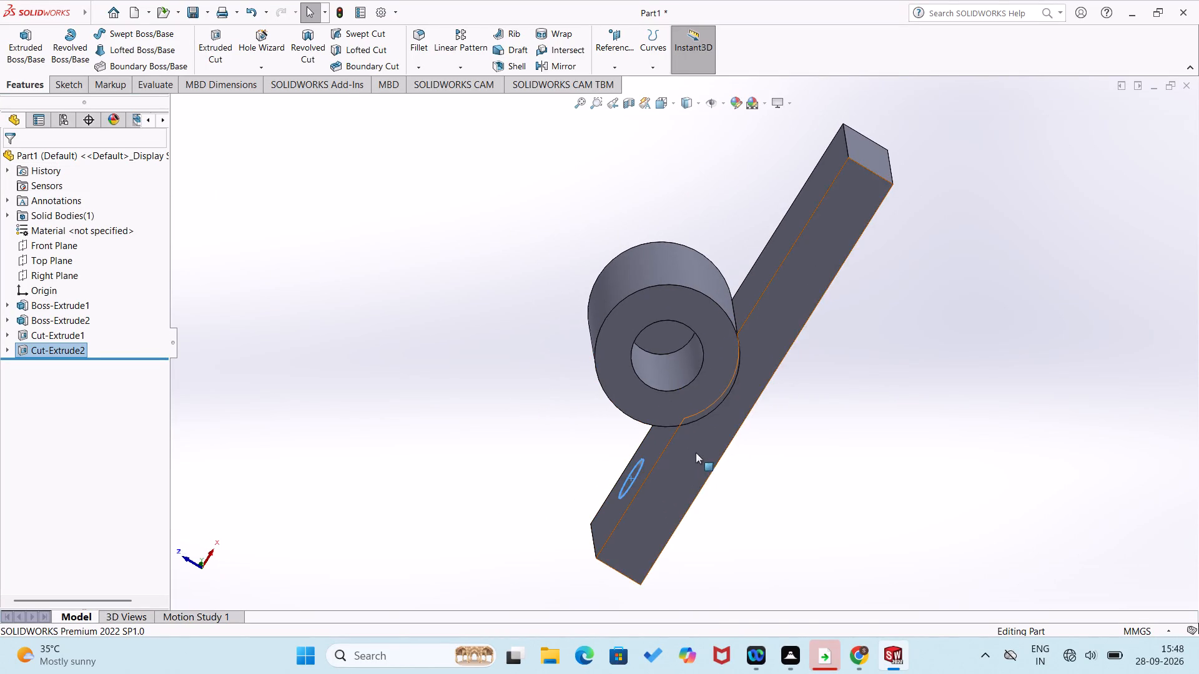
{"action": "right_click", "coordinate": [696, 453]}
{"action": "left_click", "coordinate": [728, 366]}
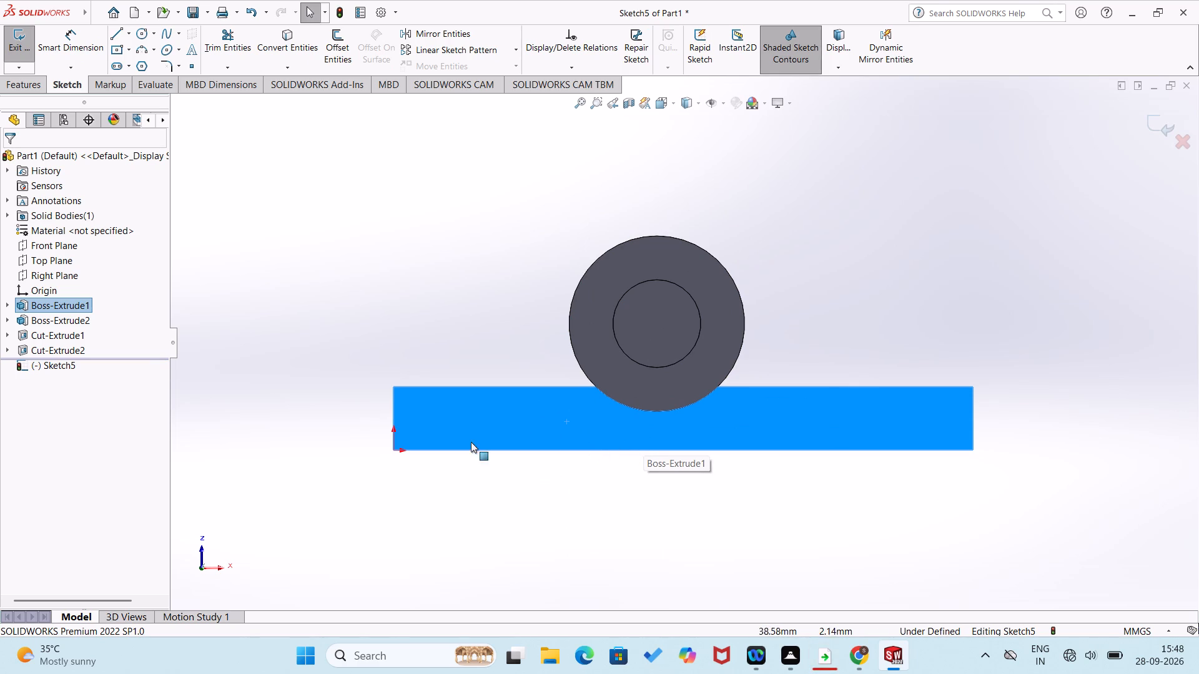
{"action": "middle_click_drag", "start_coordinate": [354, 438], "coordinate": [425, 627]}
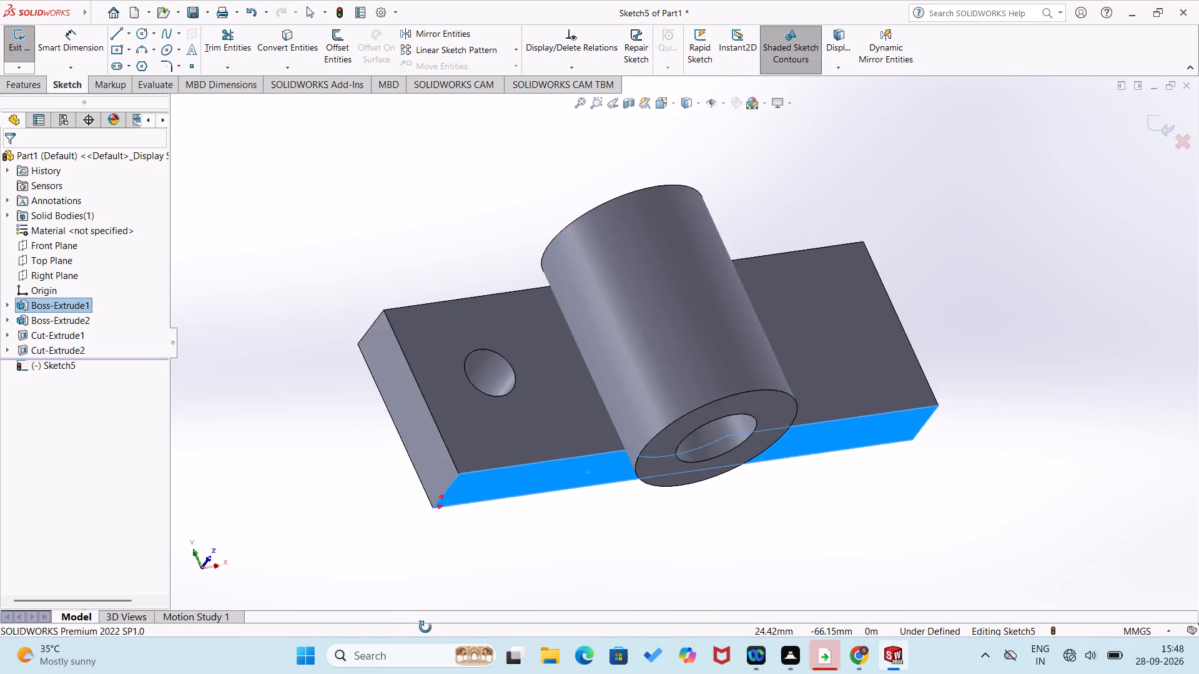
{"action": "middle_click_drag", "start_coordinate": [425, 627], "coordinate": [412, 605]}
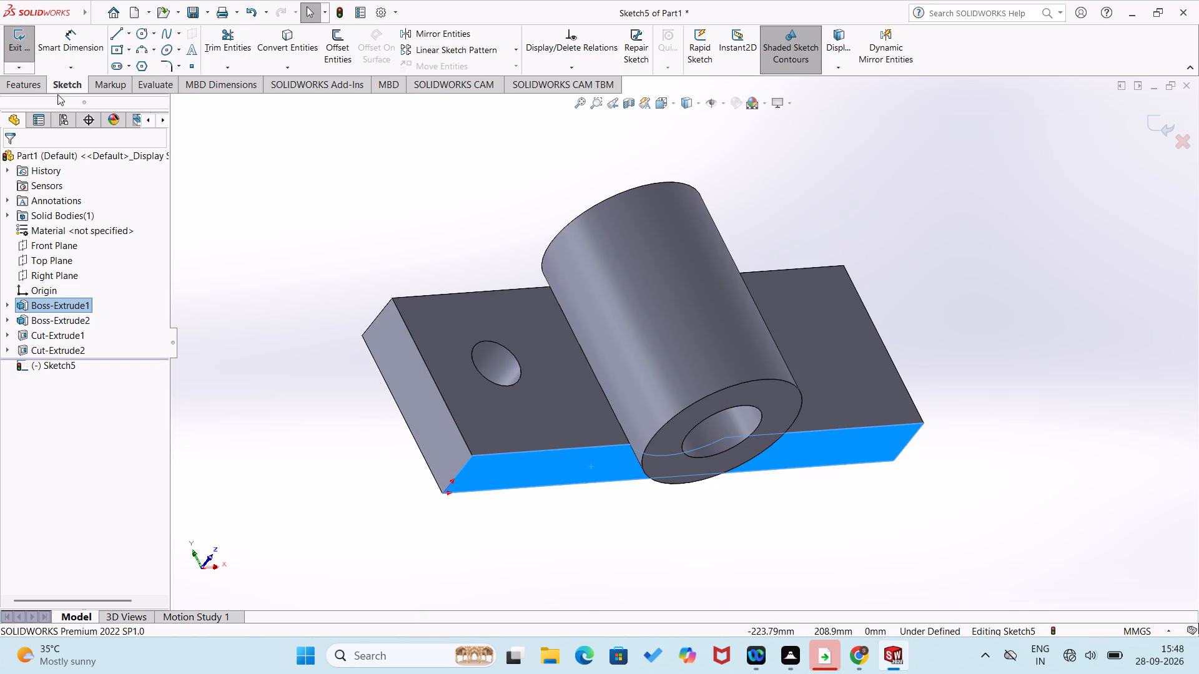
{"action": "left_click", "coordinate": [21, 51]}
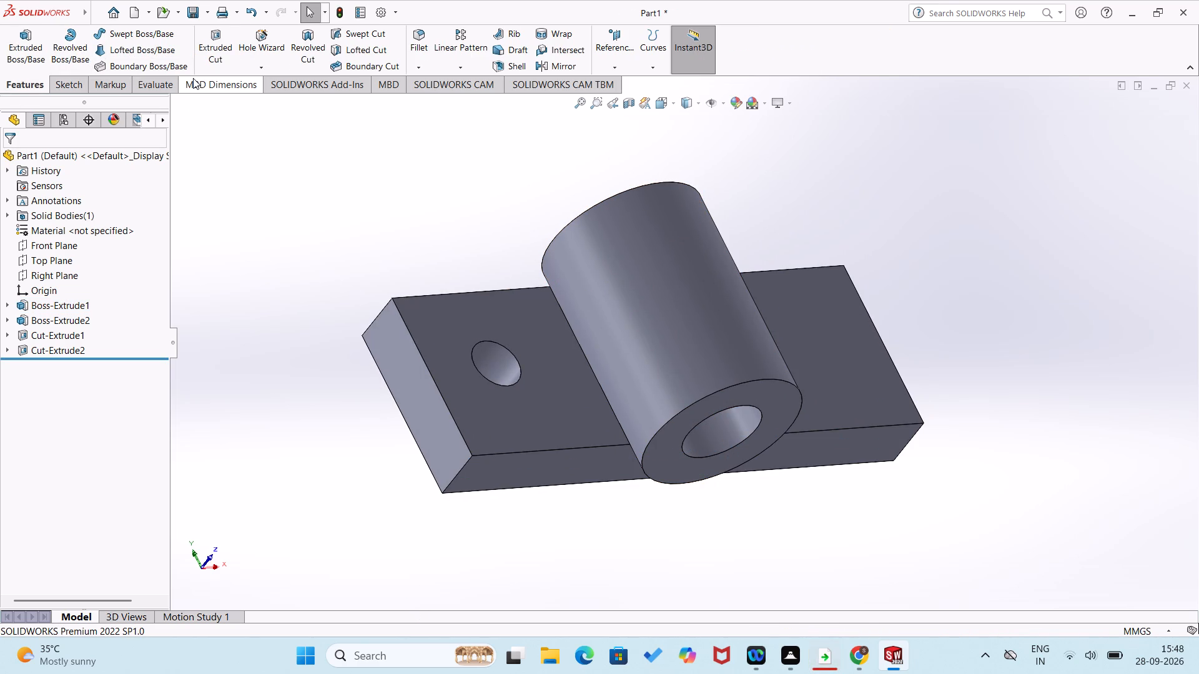
Fillet the edge where the cylinder meets the block's top face on the 16 mm hole's side, with a symmetric 10 mm radius.
{"action": "middle_click_drag", "start_coordinate": [332, 198], "coordinate": [397, 159]}
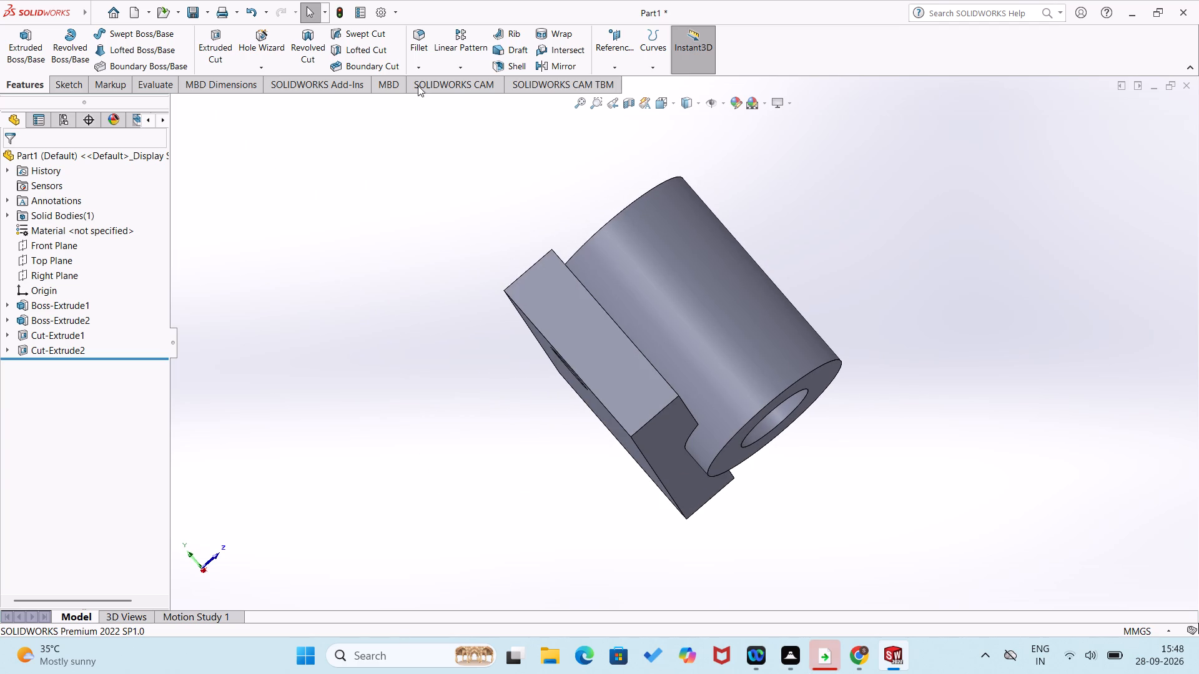
{"action": "left_click", "coordinate": [423, 69]}
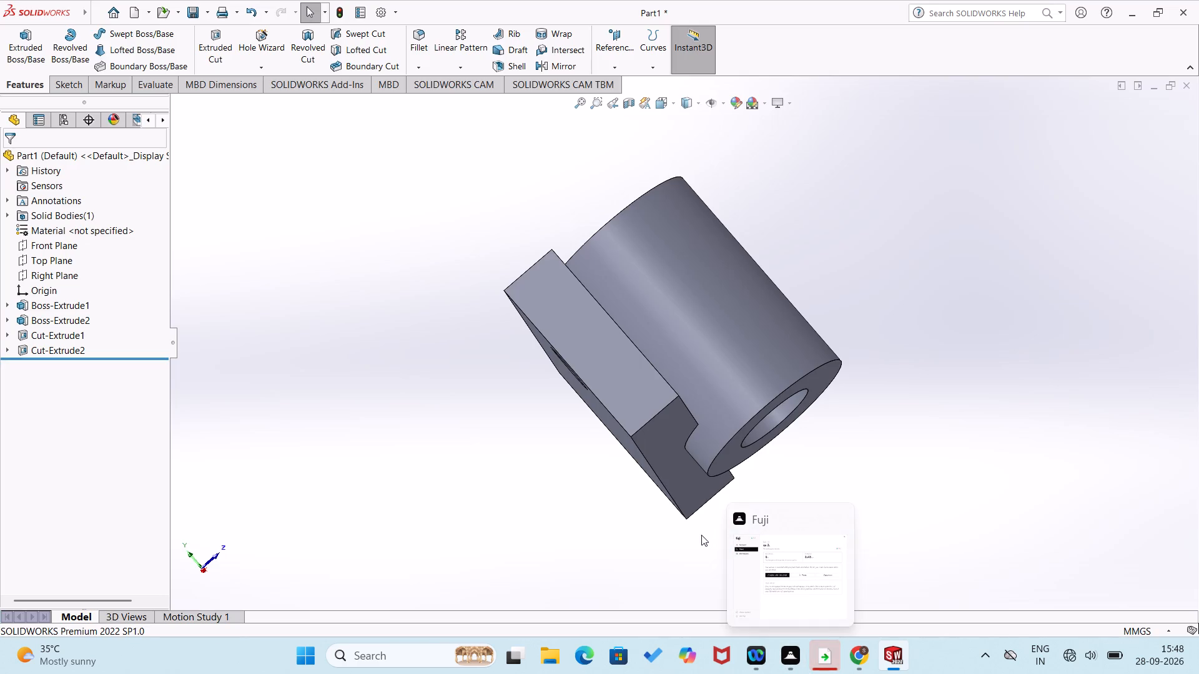
{"action": "scroll", "coordinate": [652, 496], "scroll_direction": "up", "scroll_amount": 1}
{"action": "middle_click_drag", "start_coordinate": [638, 496], "coordinate": [612, 506]}
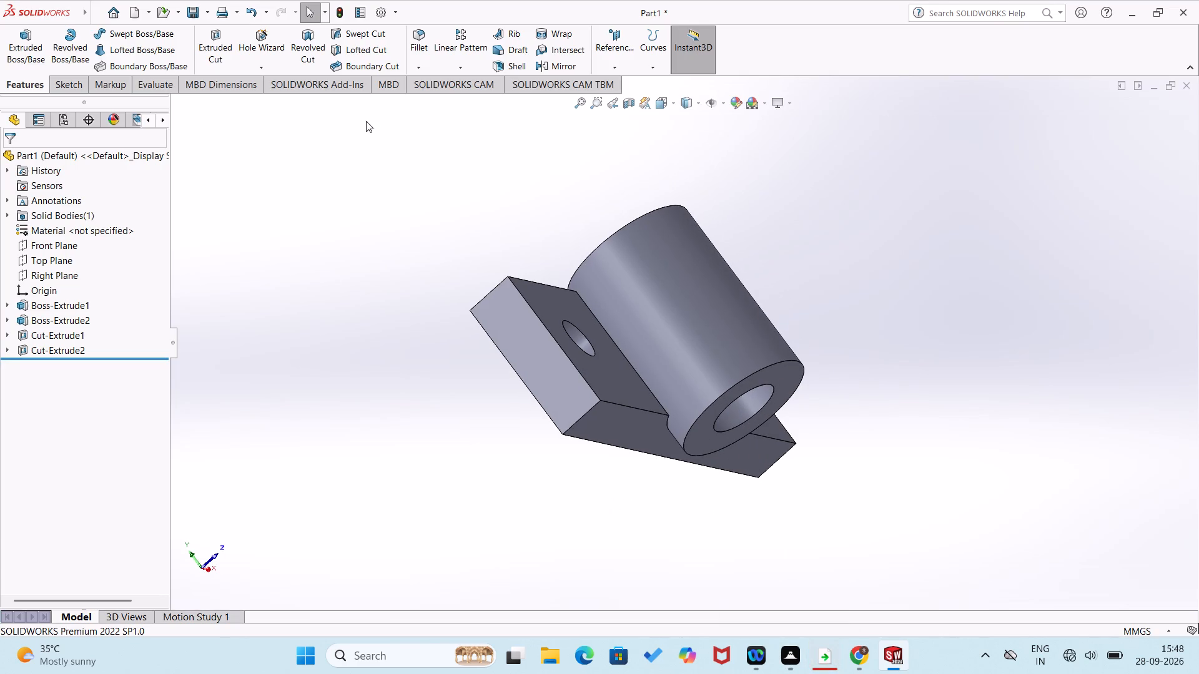
{"action": "left_click", "coordinate": [421, 69]}
{"action": "left_click", "coordinate": [425, 85]}
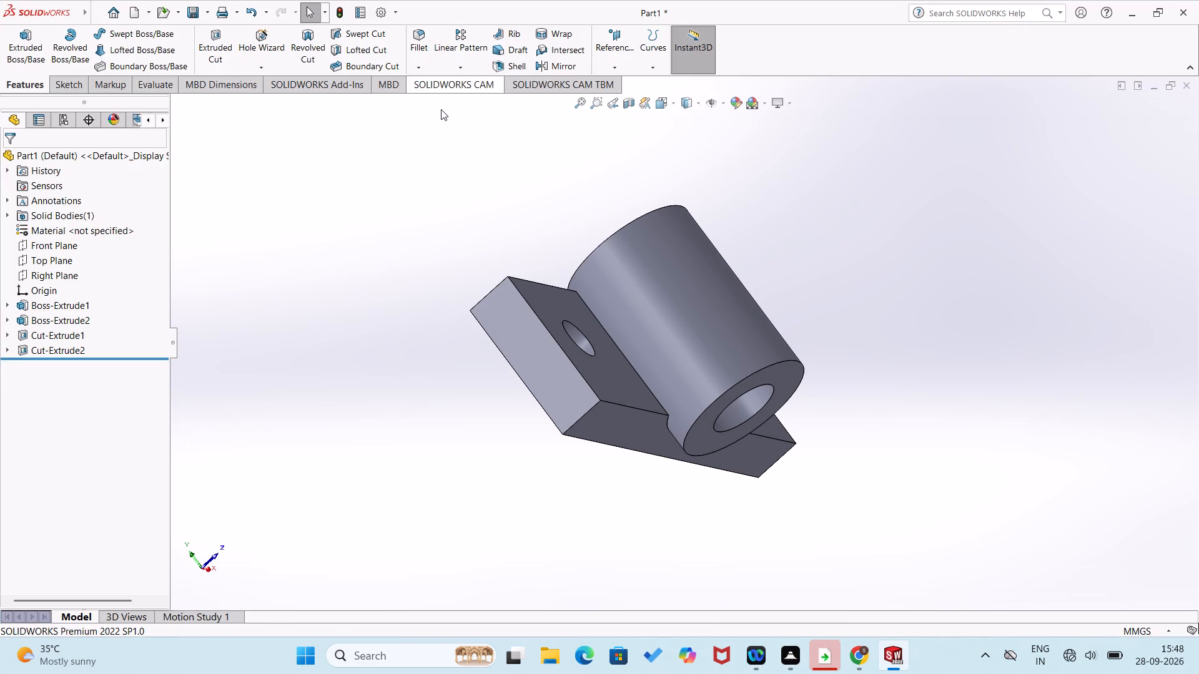
{"action": "left_click", "coordinate": [641, 381]}
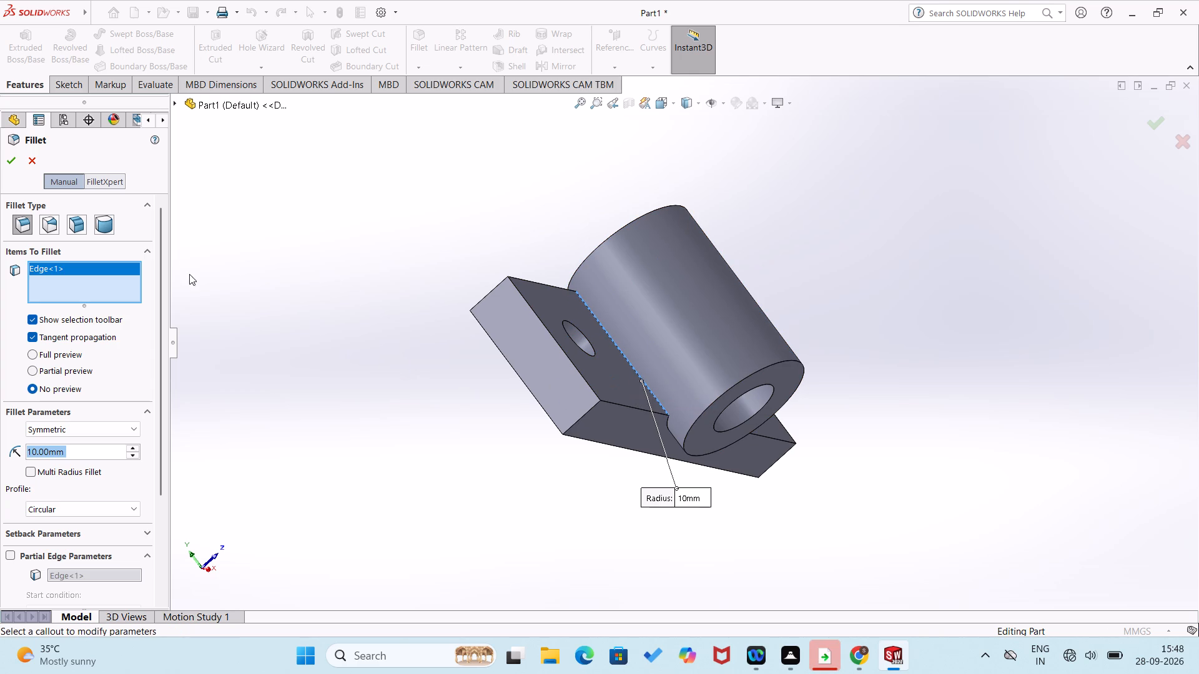
{"action": "left_click", "coordinate": [7, 159]}
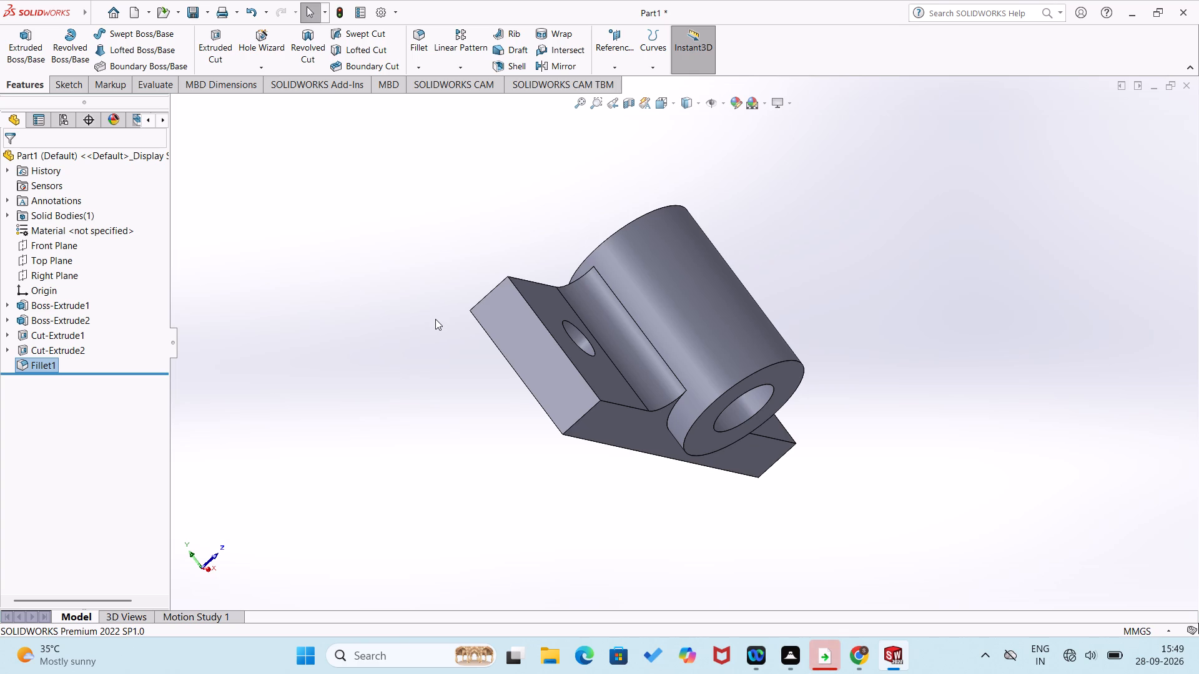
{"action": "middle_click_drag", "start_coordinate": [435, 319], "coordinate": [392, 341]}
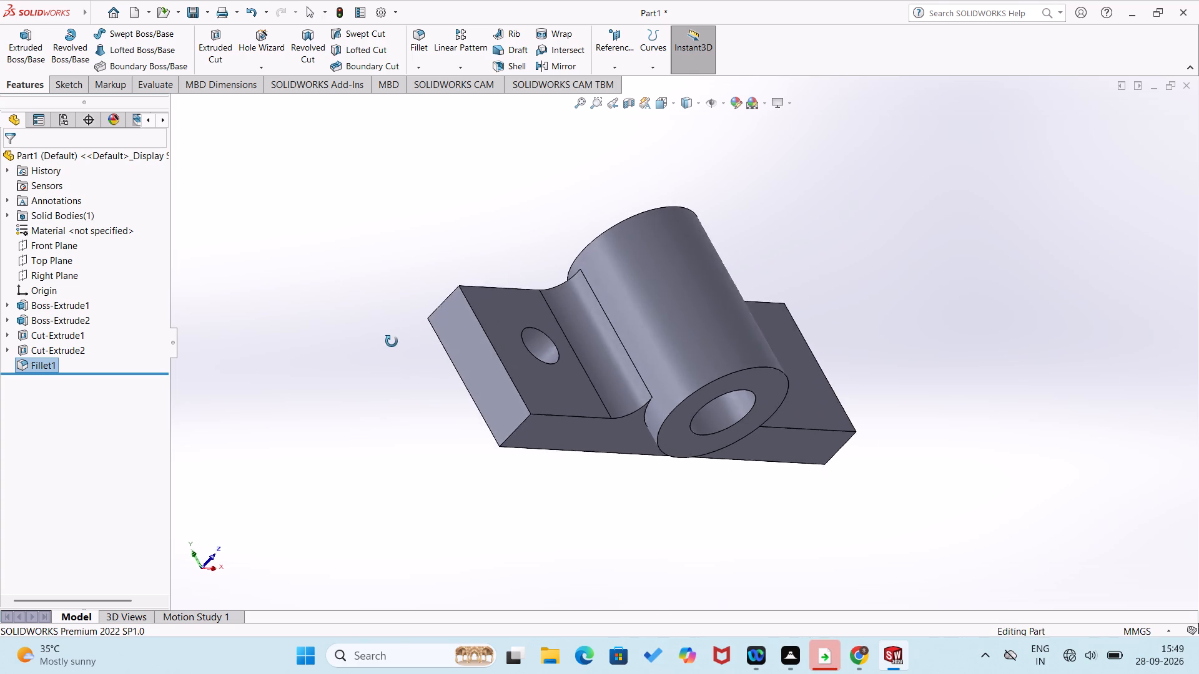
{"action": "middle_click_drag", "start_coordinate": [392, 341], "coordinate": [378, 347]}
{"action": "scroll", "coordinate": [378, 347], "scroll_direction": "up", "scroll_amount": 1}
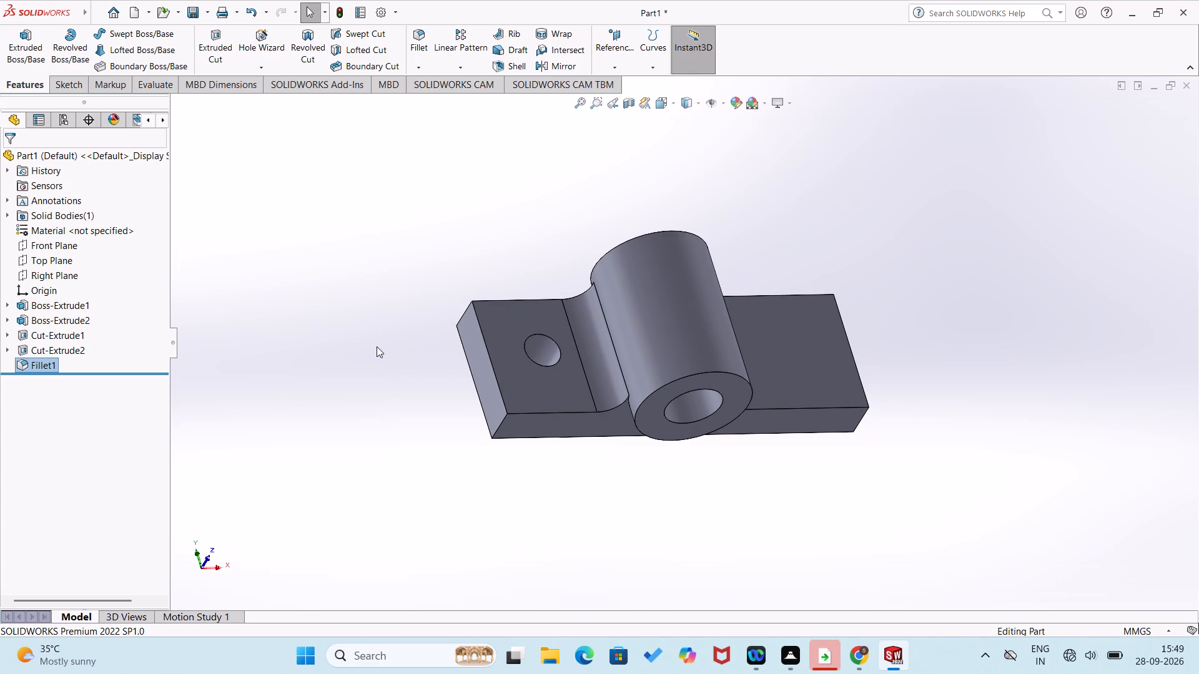
Undo the 10 mm fillet between the cylinder and the block's top face.
{"action": "key", "text": "ctrl+z"}
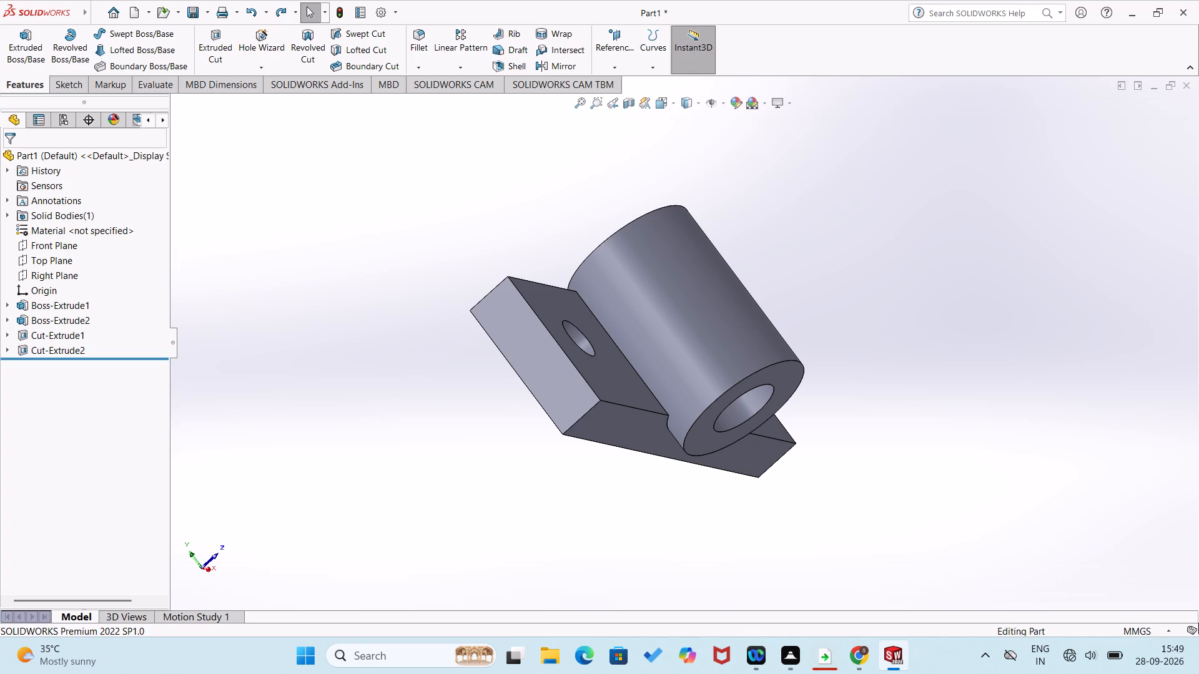
{"action": "left_click", "coordinate": [30, 62]}
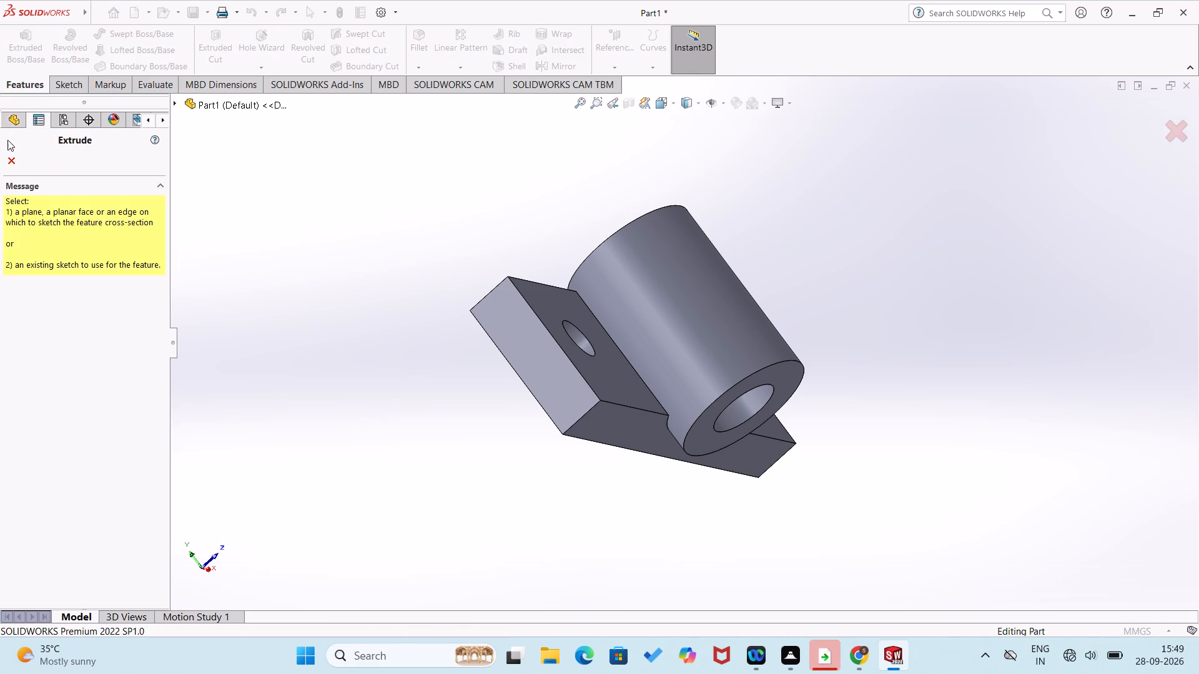
{"action": "left_click", "coordinate": [6, 160]}
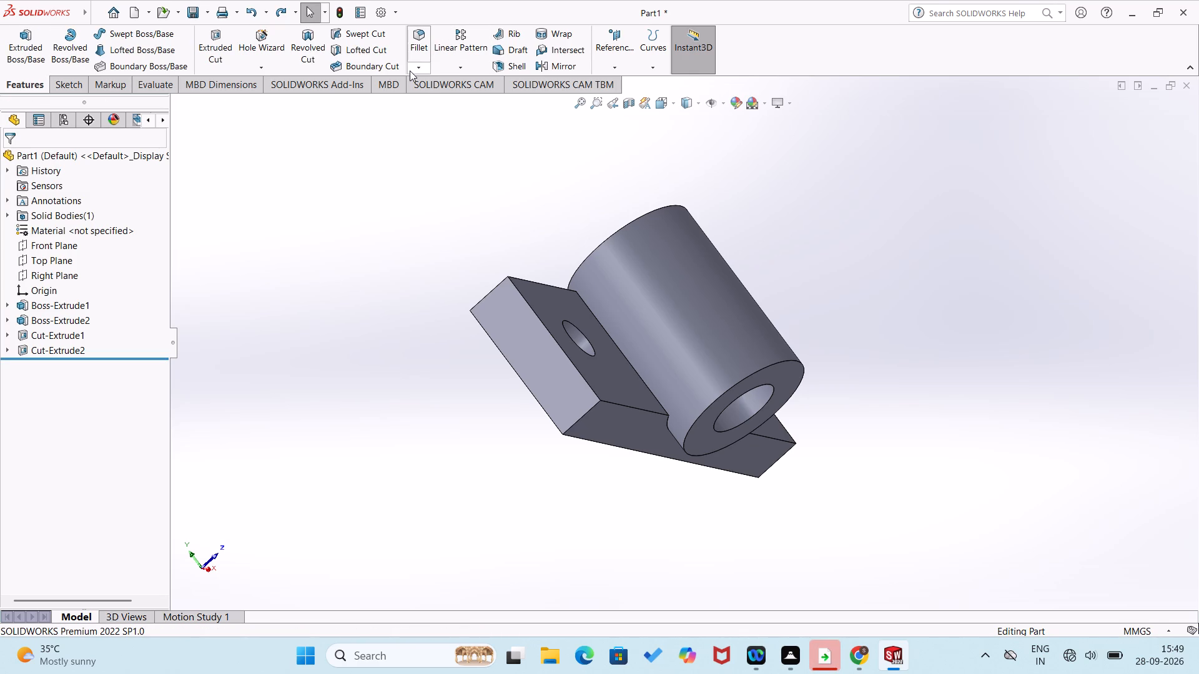
Fillet the edge where the cylinder meets the block's top face on the 16 mm hole's side, with a symmetric 5 mm radius.
{"action": "left_click", "coordinate": [410, 70]}
{"action": "left_click", "coordinate": [423, 85]}
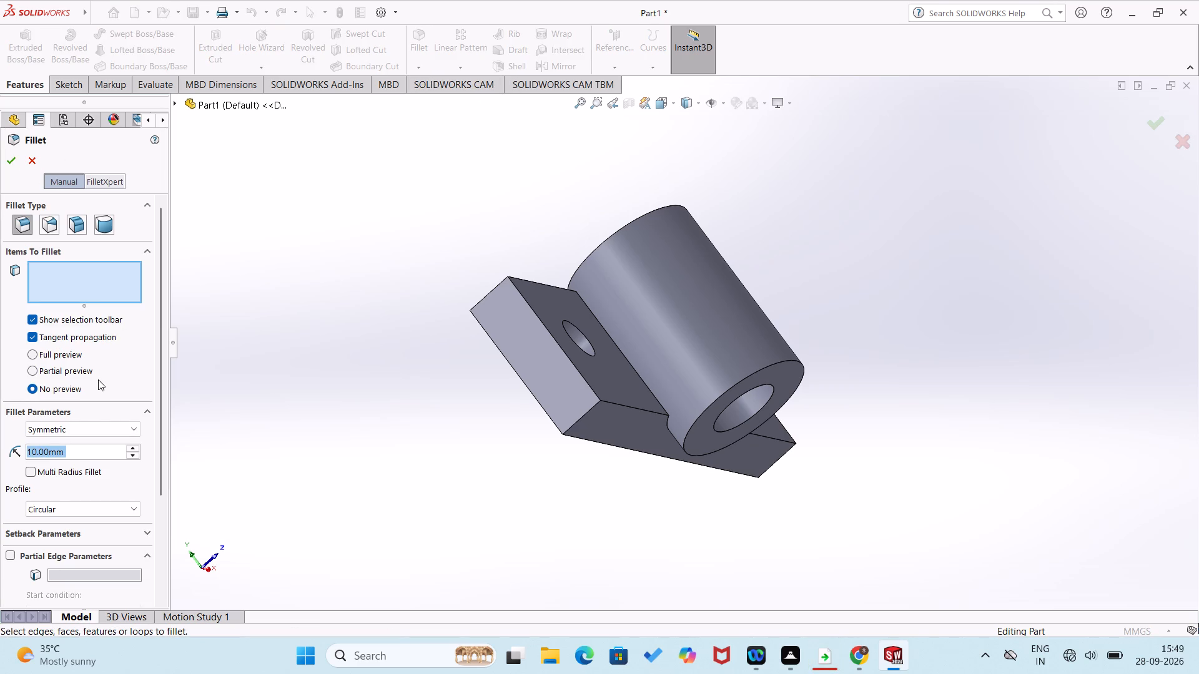
{"action": "key", "text": "5"}
{"action": "key", "text": "Return"}
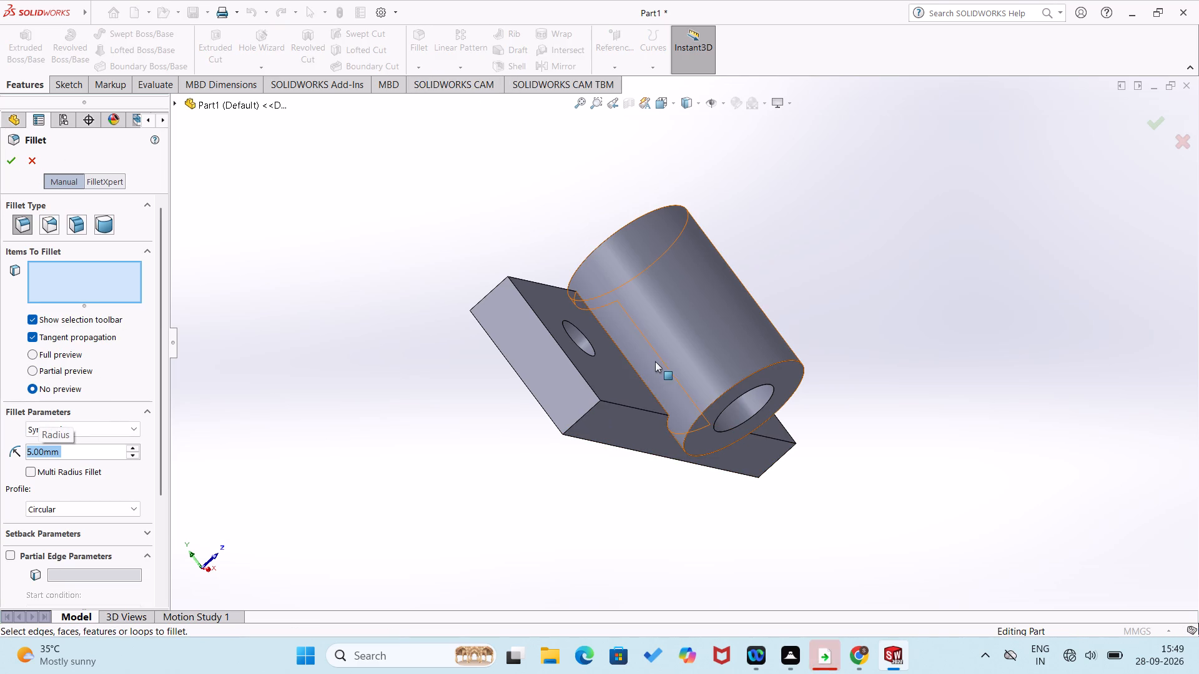
{"action": "left_click", "coordinate": [636, 375]}
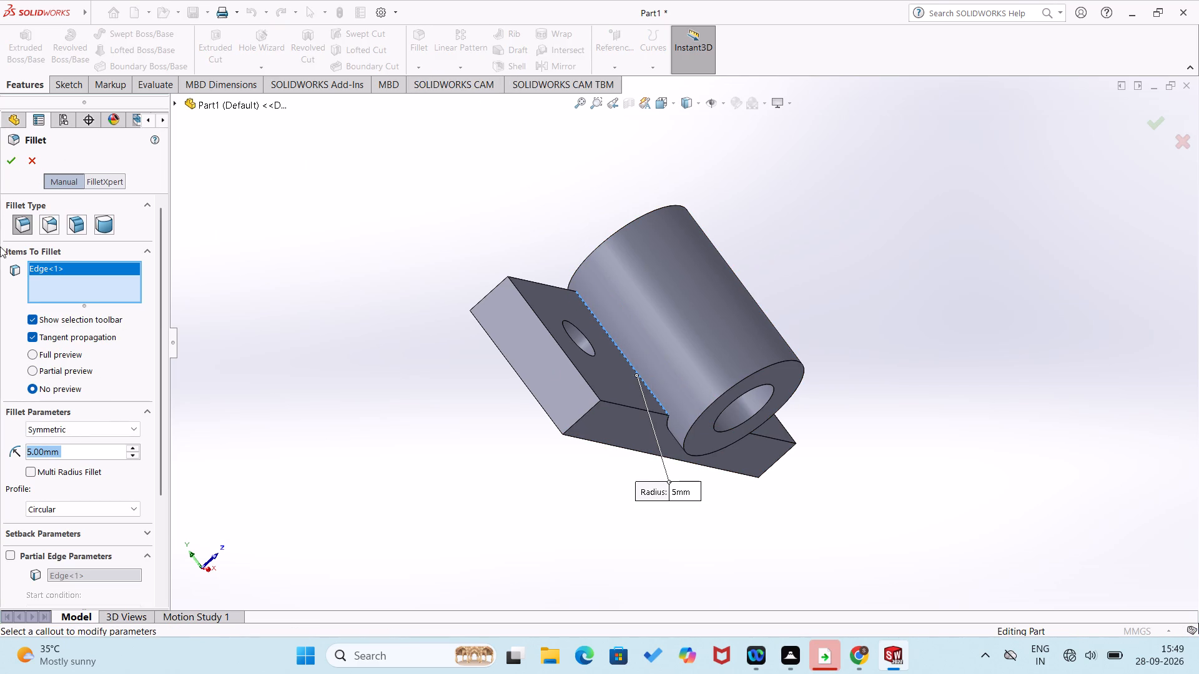
{"action": "left_click", "coordinate": [17, 164]}
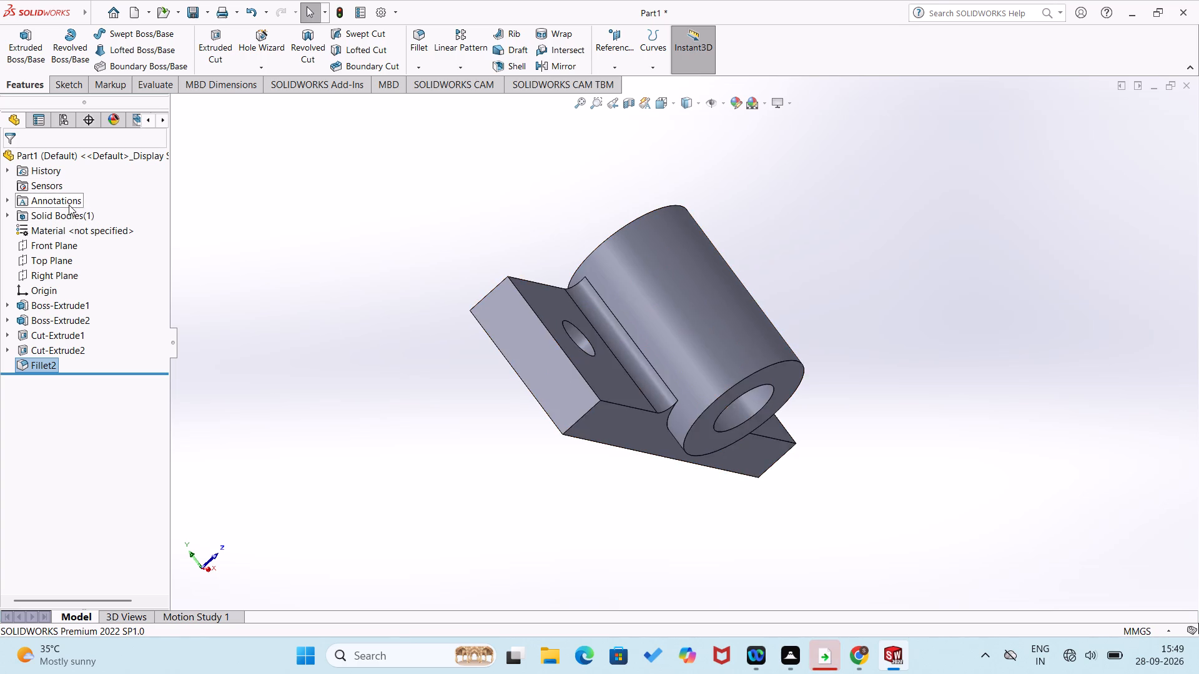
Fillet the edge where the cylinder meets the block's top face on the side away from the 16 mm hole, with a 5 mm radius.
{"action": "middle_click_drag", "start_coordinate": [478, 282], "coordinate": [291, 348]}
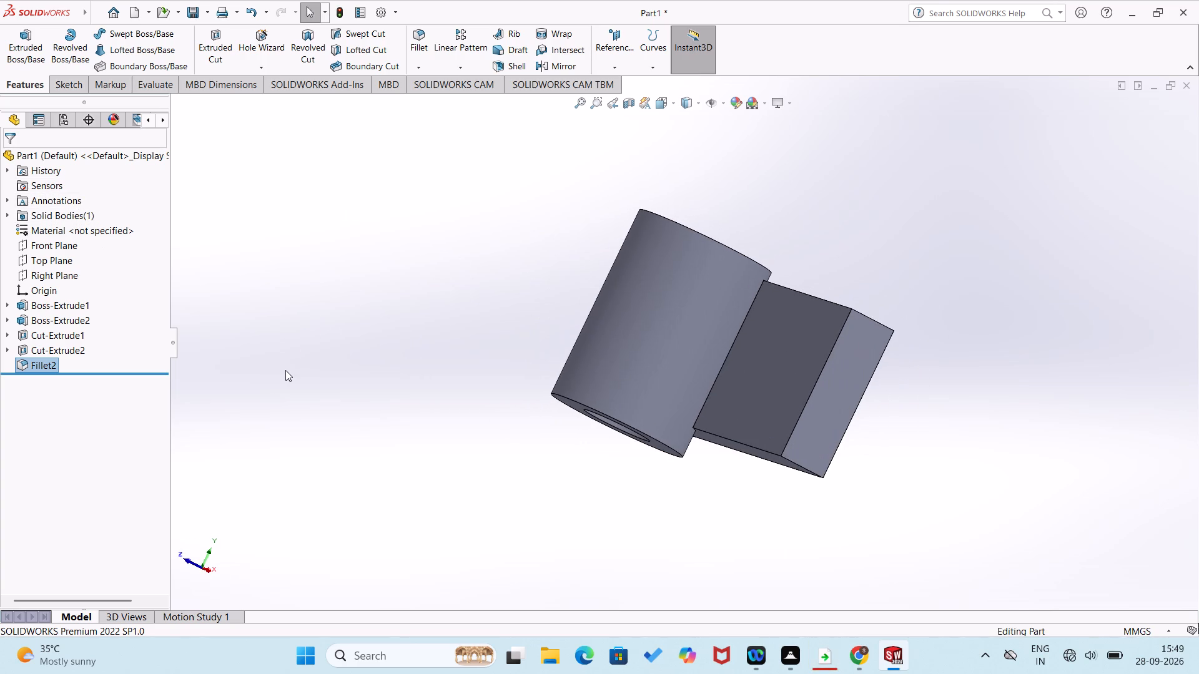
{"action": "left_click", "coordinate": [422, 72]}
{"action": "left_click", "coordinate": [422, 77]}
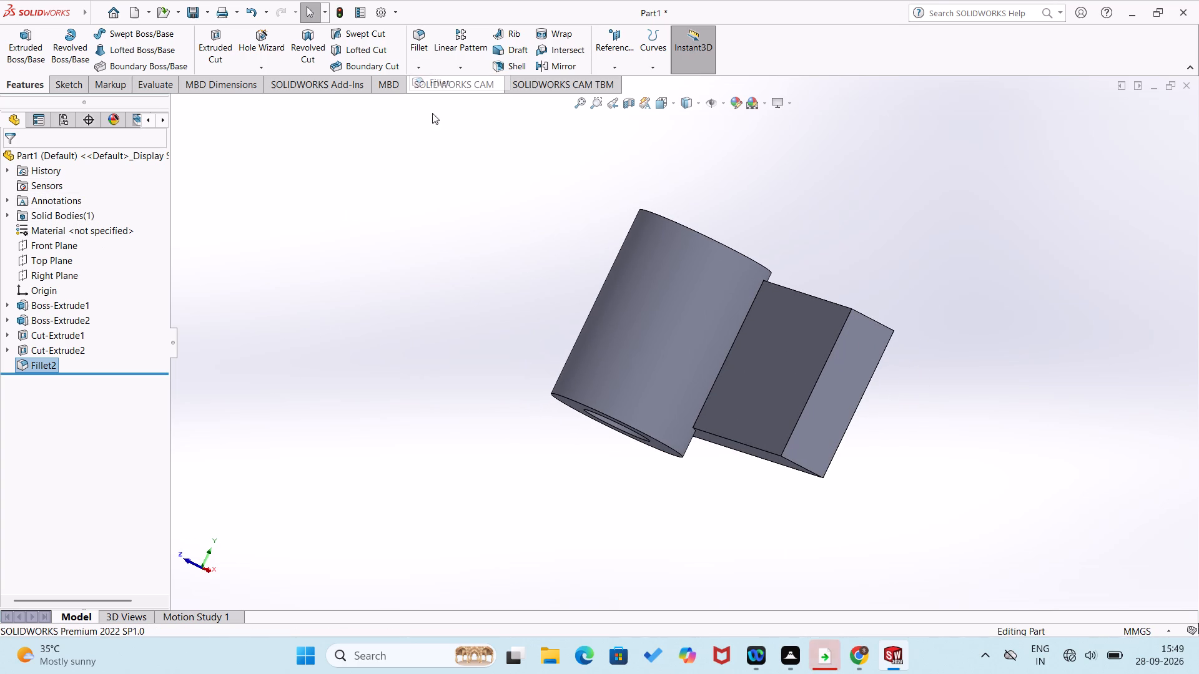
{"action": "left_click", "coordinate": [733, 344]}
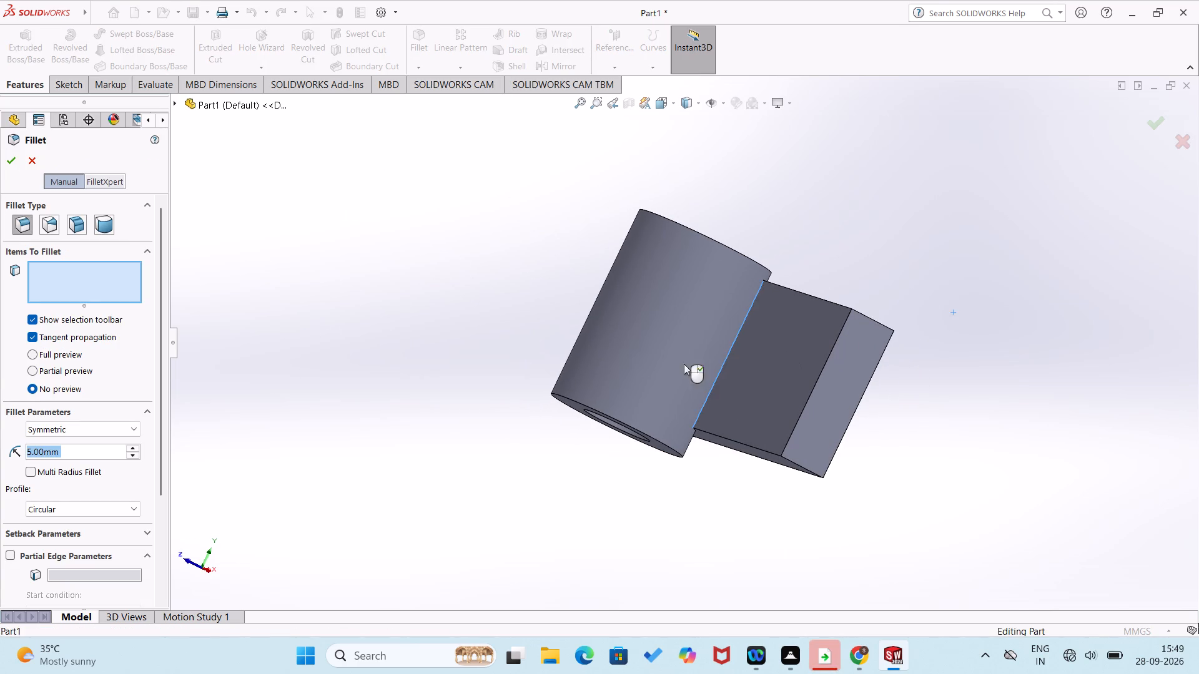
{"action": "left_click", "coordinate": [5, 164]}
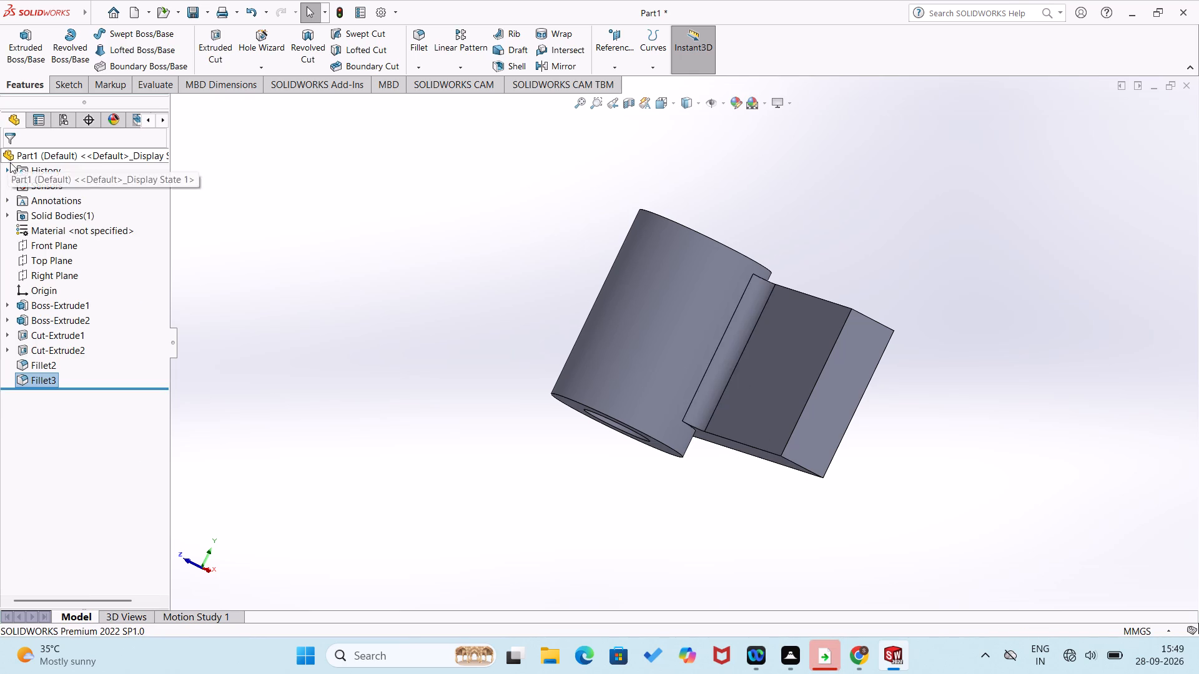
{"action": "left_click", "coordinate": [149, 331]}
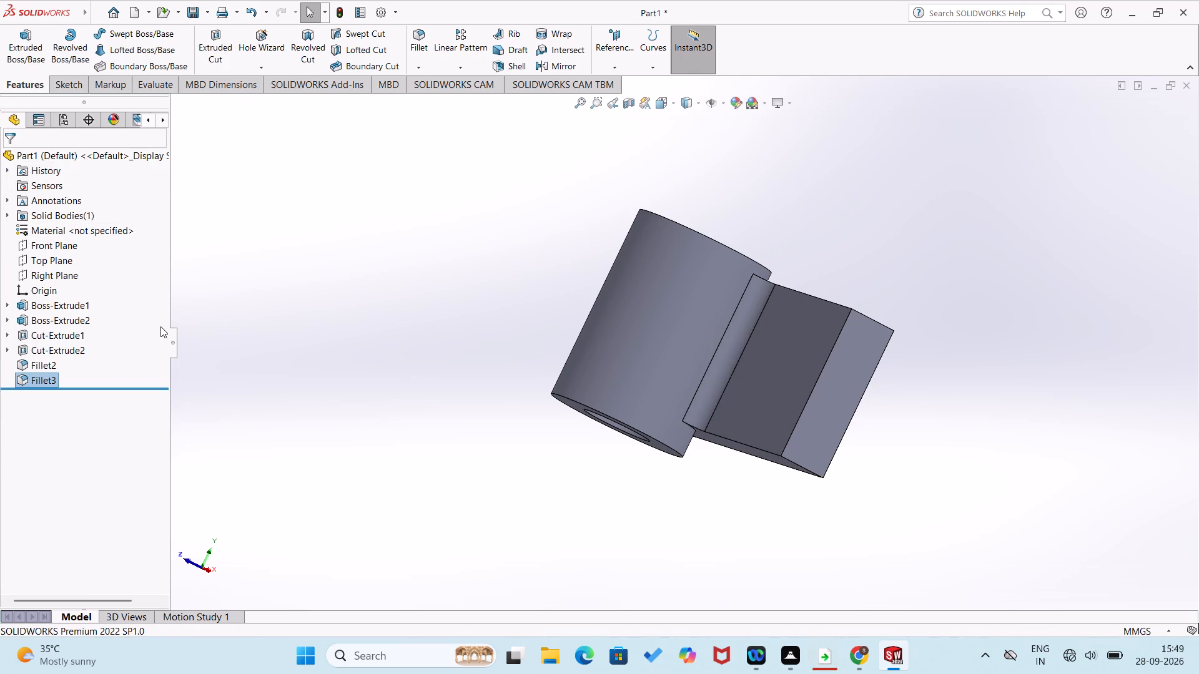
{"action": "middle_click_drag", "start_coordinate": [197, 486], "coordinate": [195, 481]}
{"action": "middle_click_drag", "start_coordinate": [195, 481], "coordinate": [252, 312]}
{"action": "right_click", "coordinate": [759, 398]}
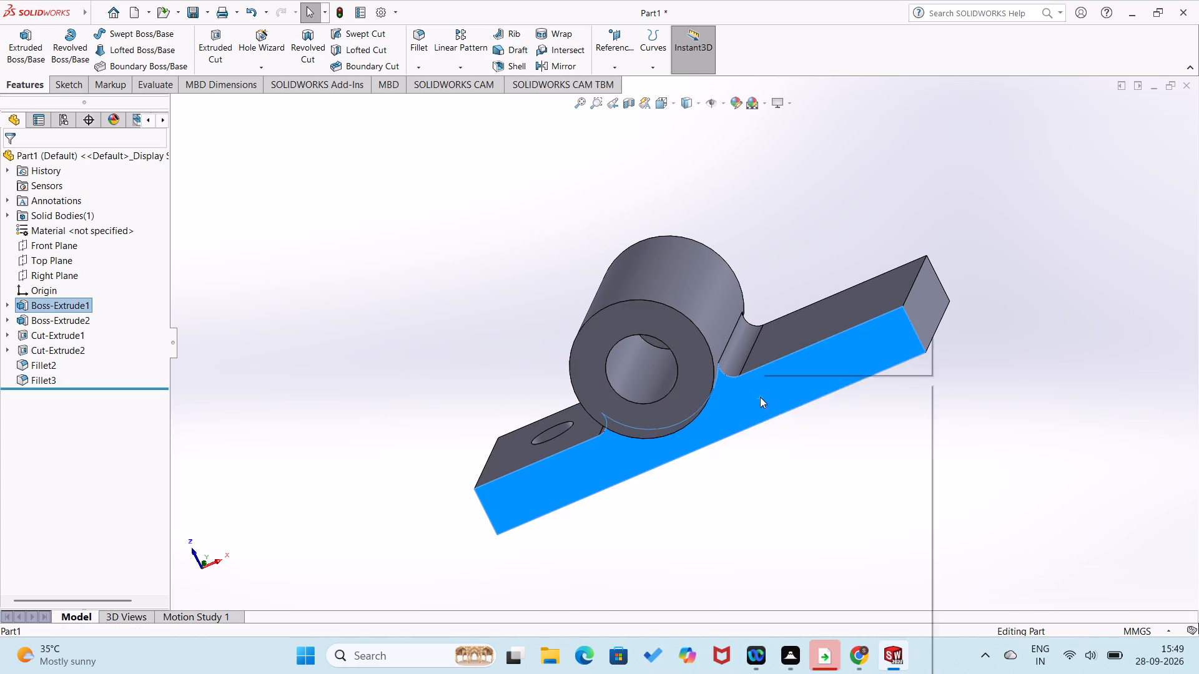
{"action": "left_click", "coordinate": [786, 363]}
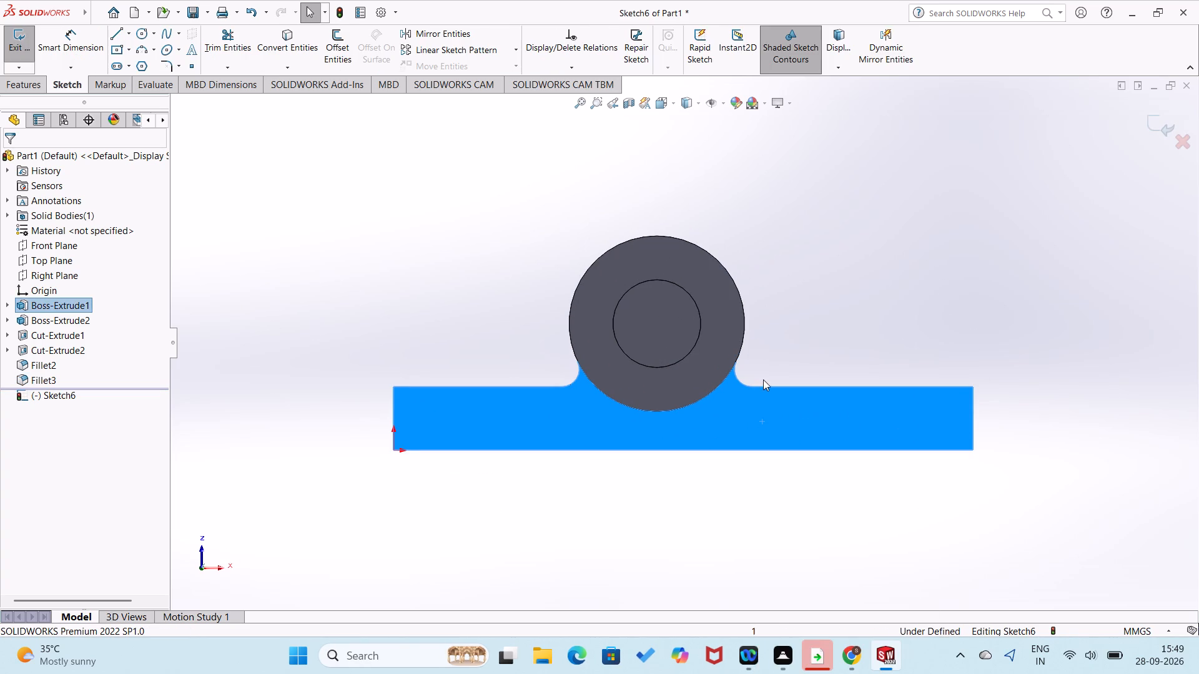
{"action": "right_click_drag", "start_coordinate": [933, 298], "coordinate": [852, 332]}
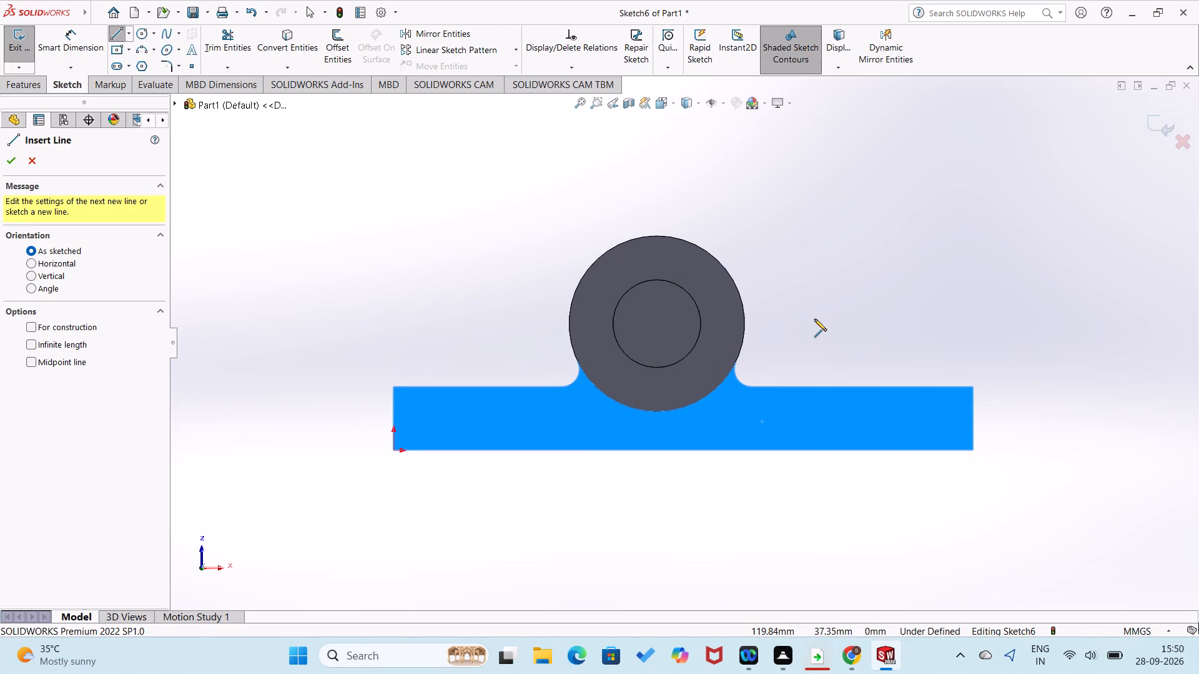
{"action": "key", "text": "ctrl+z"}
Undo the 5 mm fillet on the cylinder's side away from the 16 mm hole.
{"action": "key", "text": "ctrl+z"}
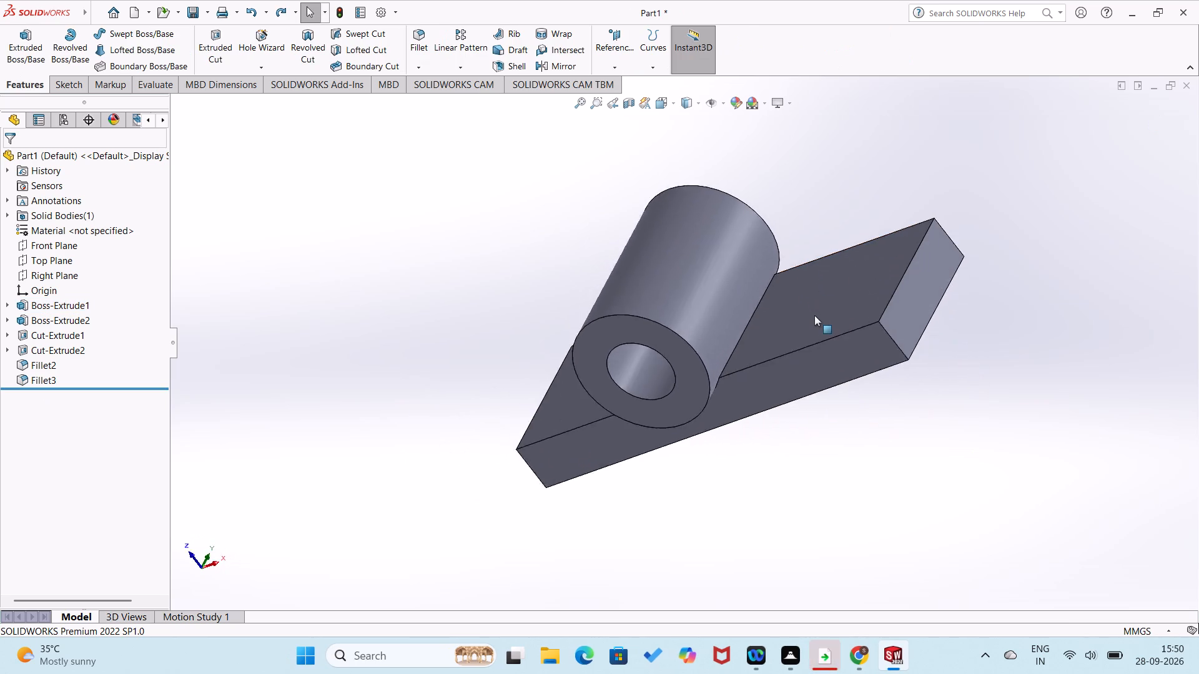
Sketch on the block's long side face a vertical line about 11 mm up from the far top corner and a horizontal line about 66 mm to the cylinder.
{"action": "middle_click_drag", "start_coordinate": [660, 540], "coordinate": [744, 326]}
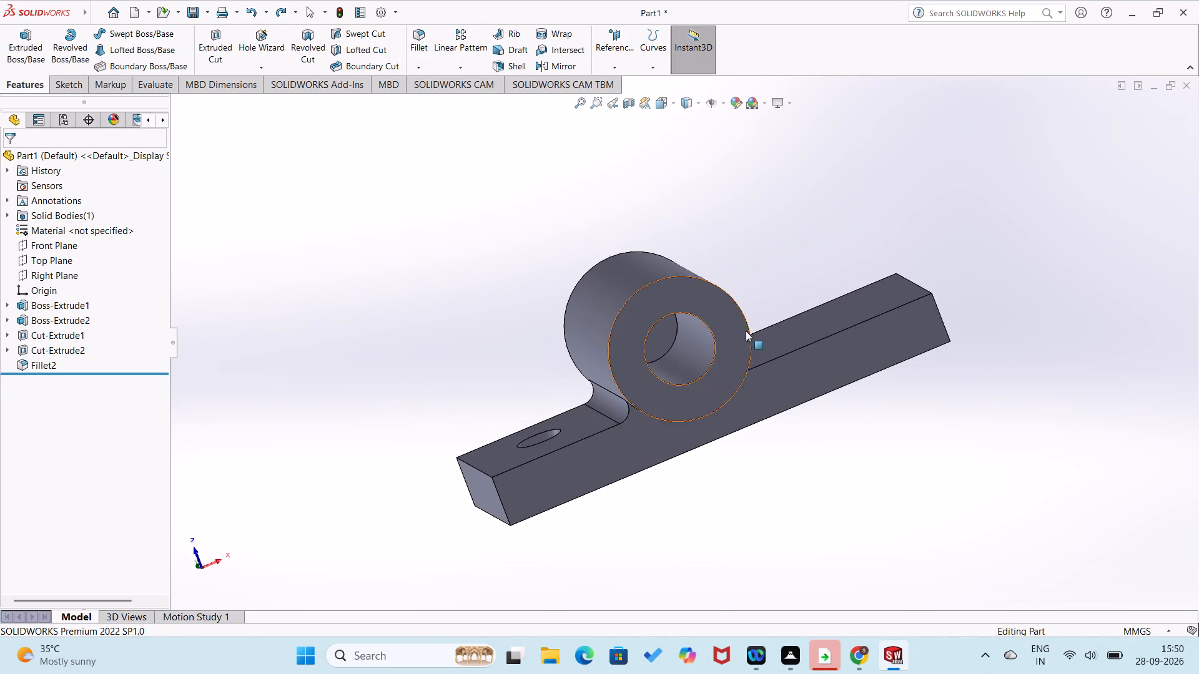
{"action": "right_click", "coordinate": [824, 376]}
{"action": "left_click", "coordinate": [854, 353]}
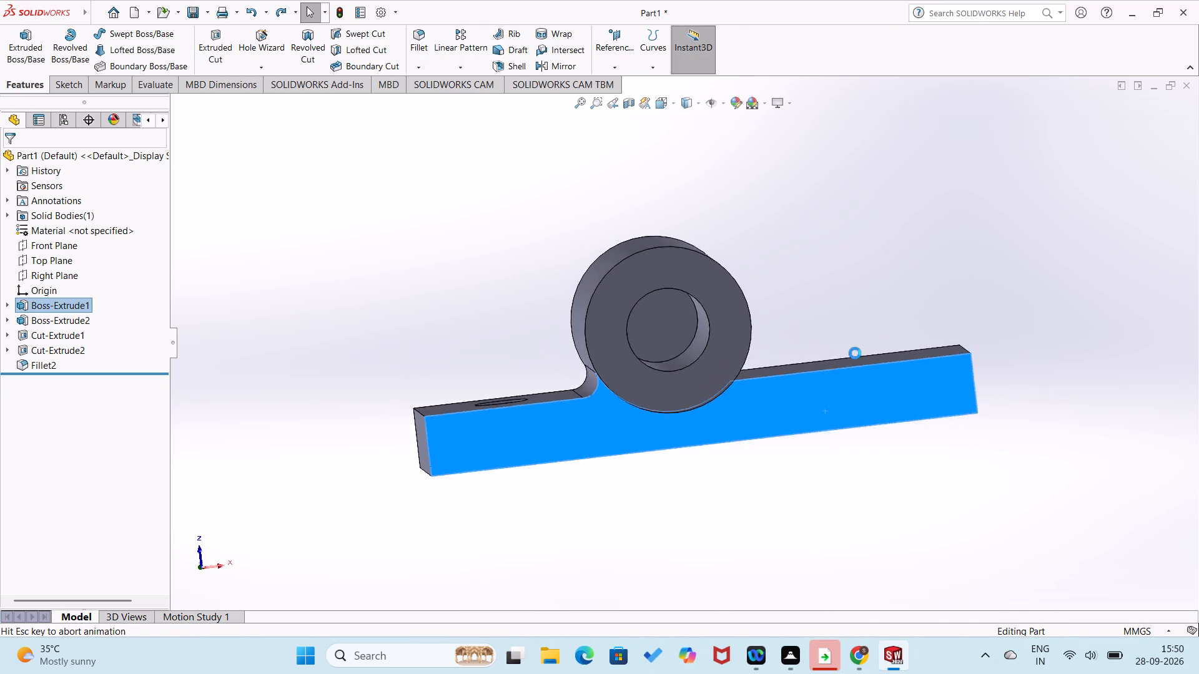
{"action": "right_click_drag", "start_coordinate": [991, 273], "coordinate": [867, 304]}
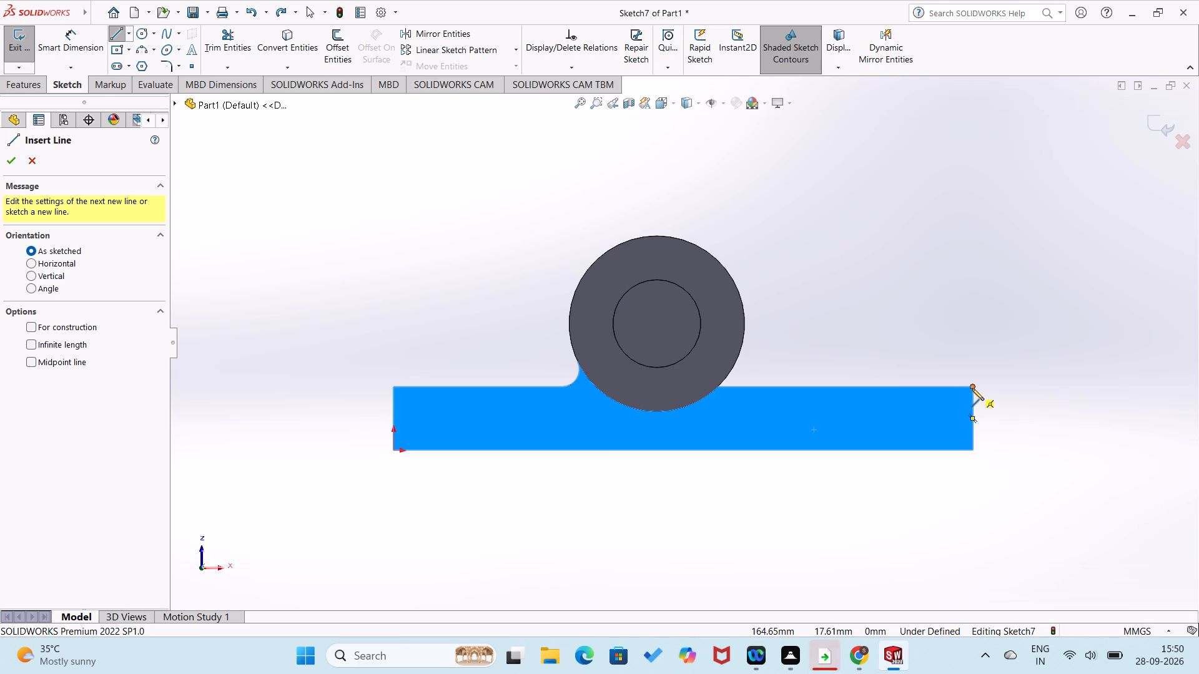
{"action": "left_click", "coordinate": [972, 385]}
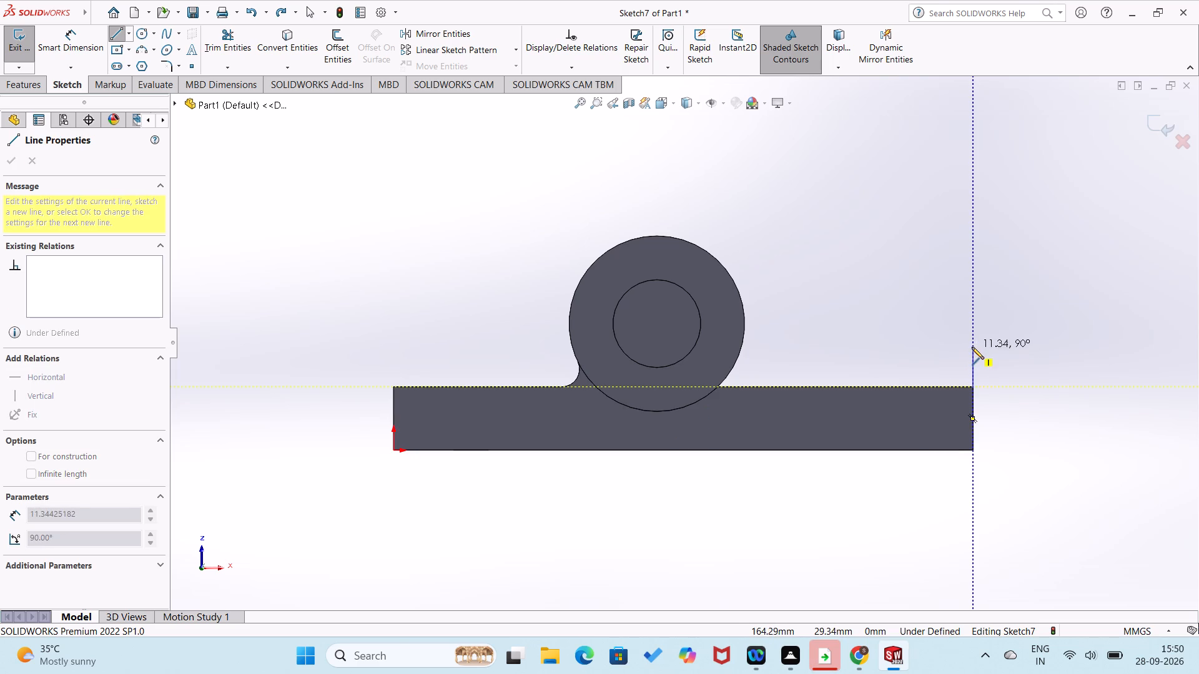
{"action": "left_click", "coordinate": [972, 347]}
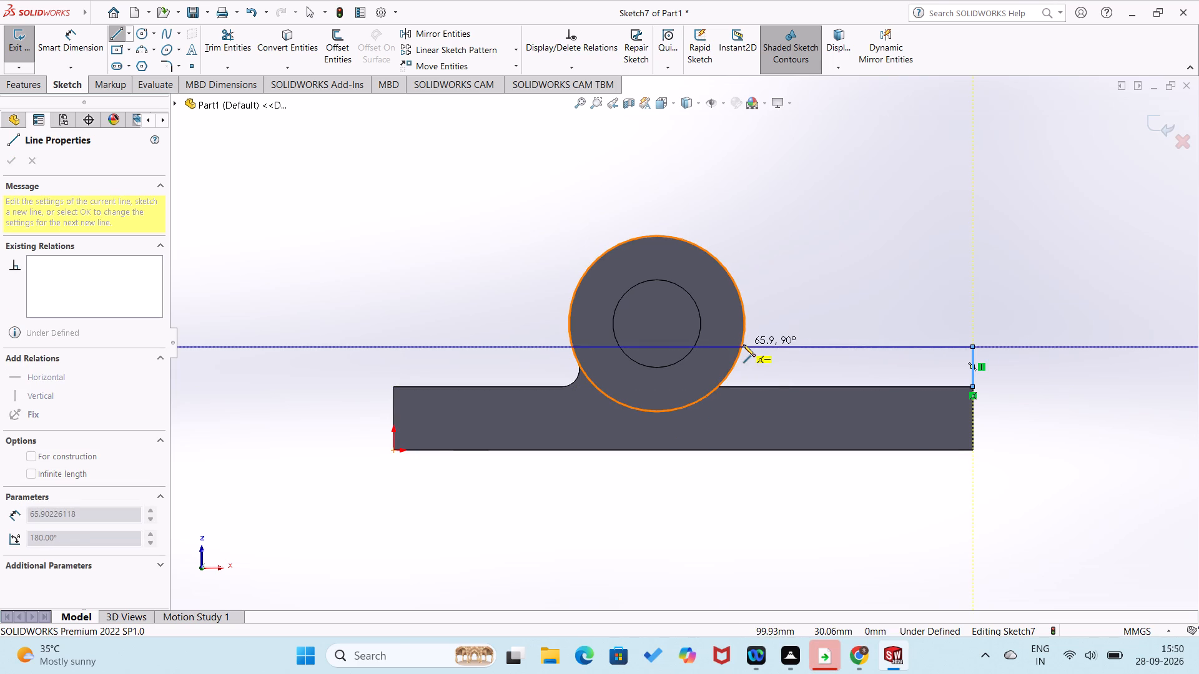
{"action": "left_click", "coordinate": [742, 344]}
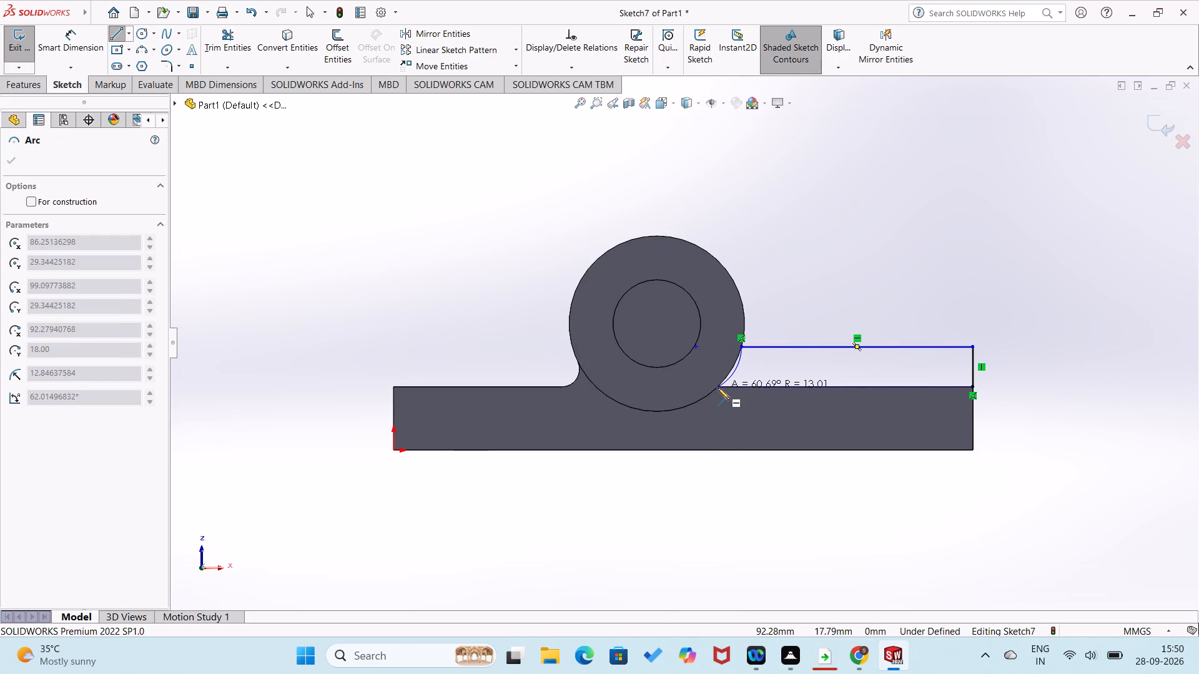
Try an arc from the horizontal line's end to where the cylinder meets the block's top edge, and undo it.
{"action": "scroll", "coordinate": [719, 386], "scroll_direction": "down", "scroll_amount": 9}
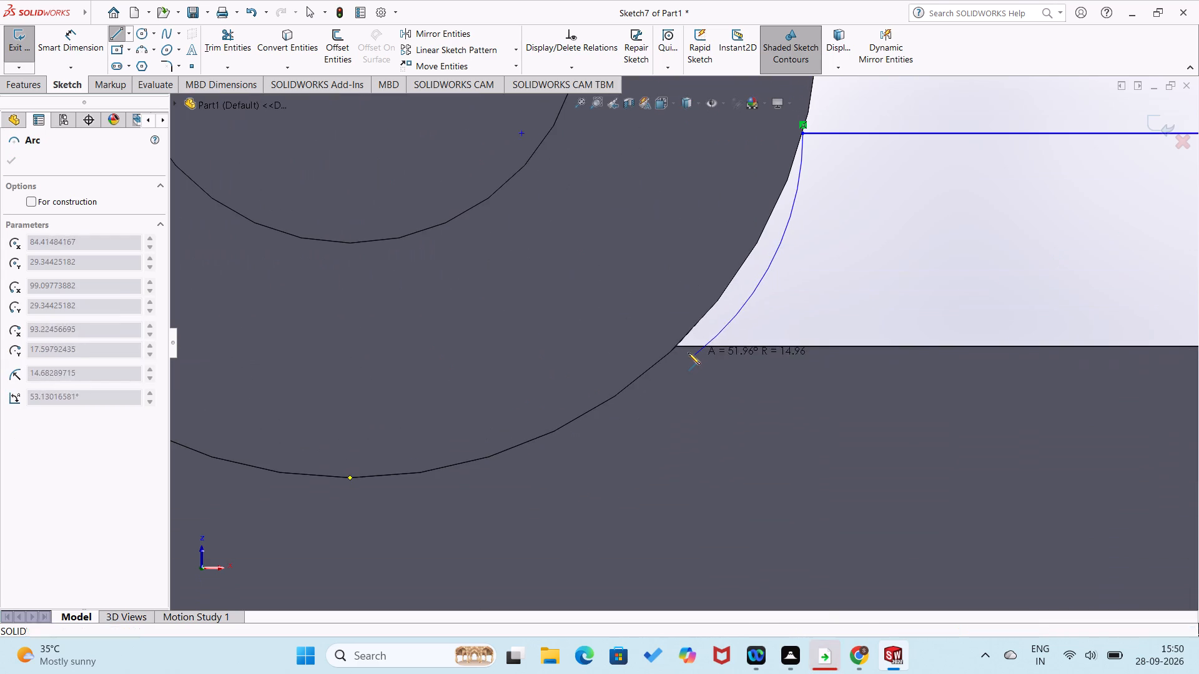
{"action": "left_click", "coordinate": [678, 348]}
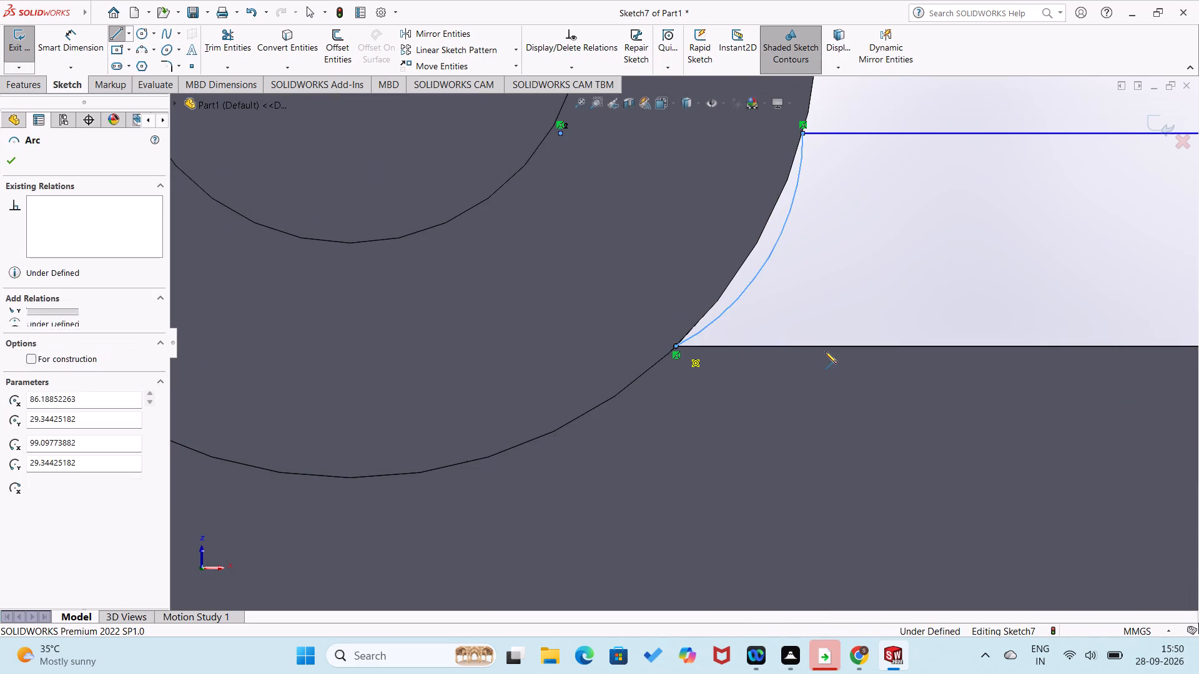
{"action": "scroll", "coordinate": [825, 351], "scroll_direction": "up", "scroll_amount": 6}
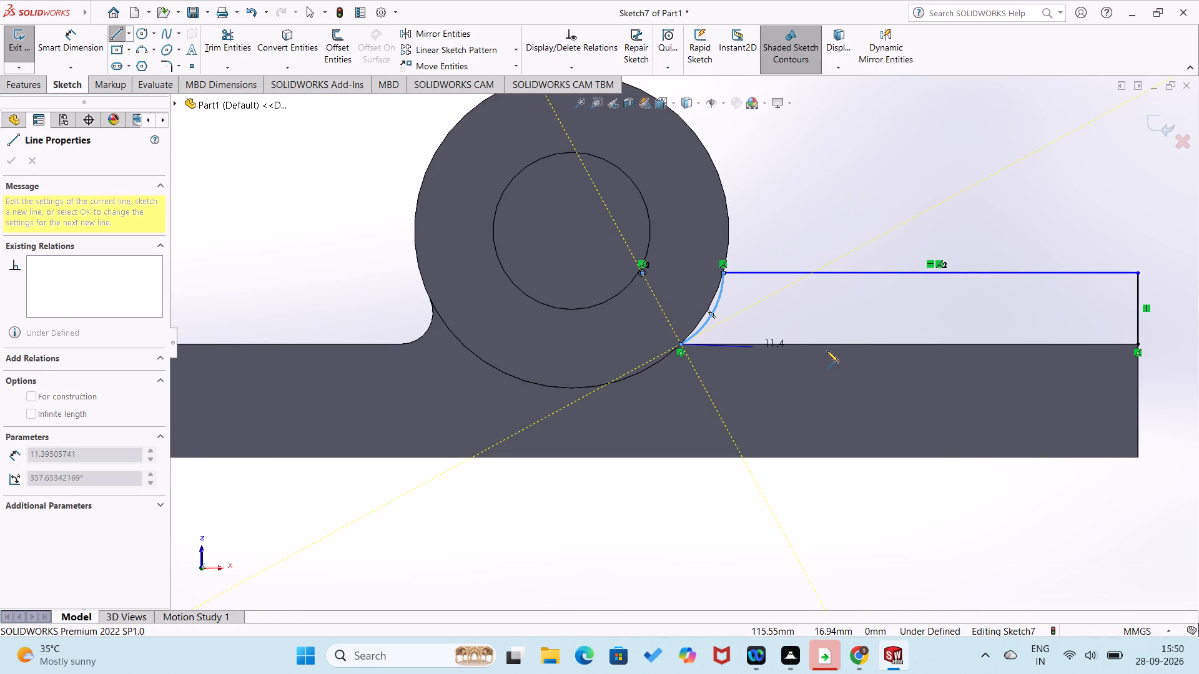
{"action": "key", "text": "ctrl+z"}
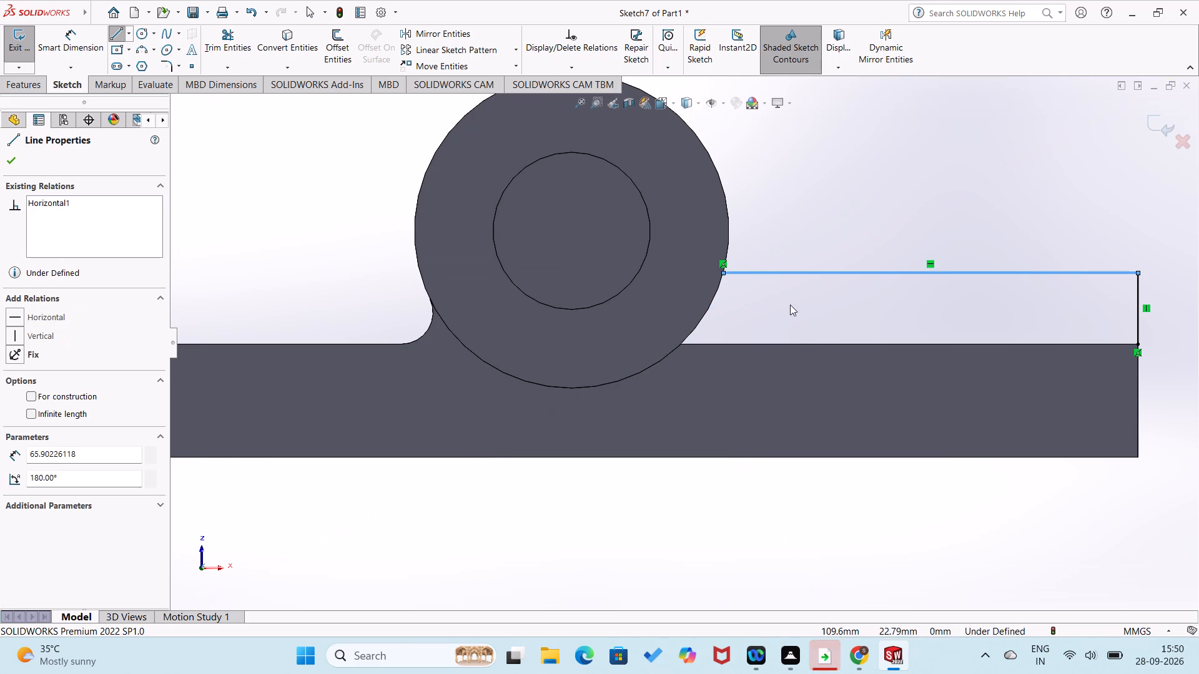
Draw an arc of about 13 mm radius from the line's end to the cylinder-block corner and close the profile along the block's top edge.
{"action": "right_click_drag", "start_coordinate": [809, 276], "coordinate": [728, 345]}
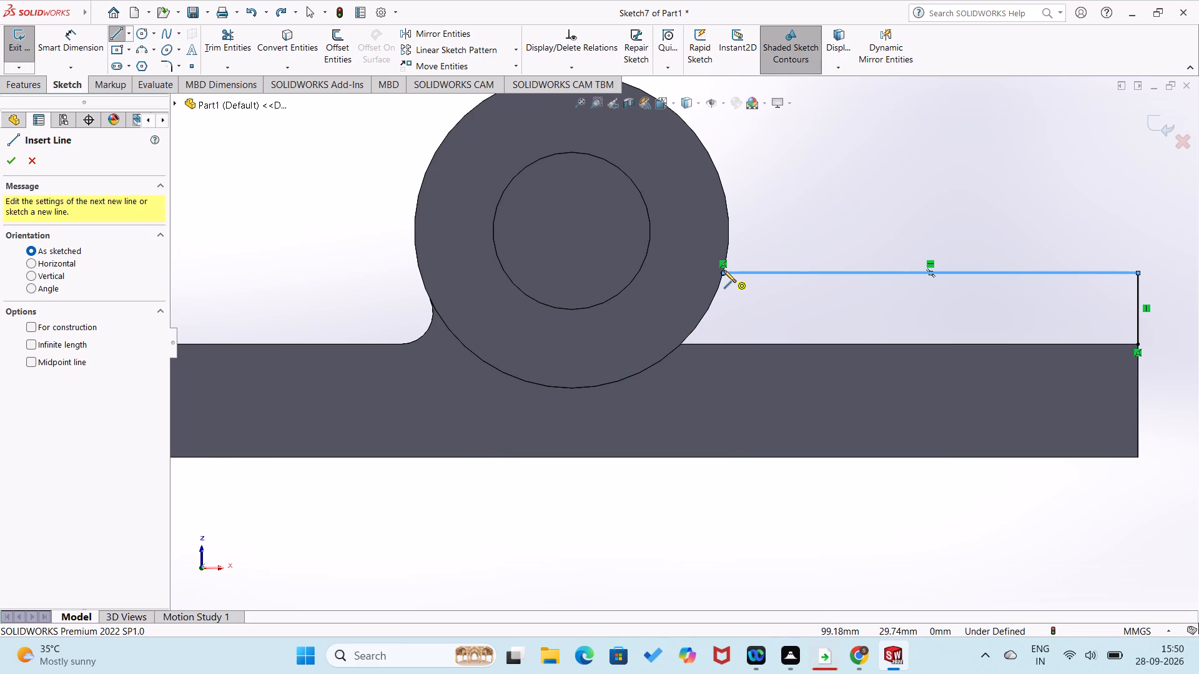
{"action": "left_click", "coordinate": [724, 270]}
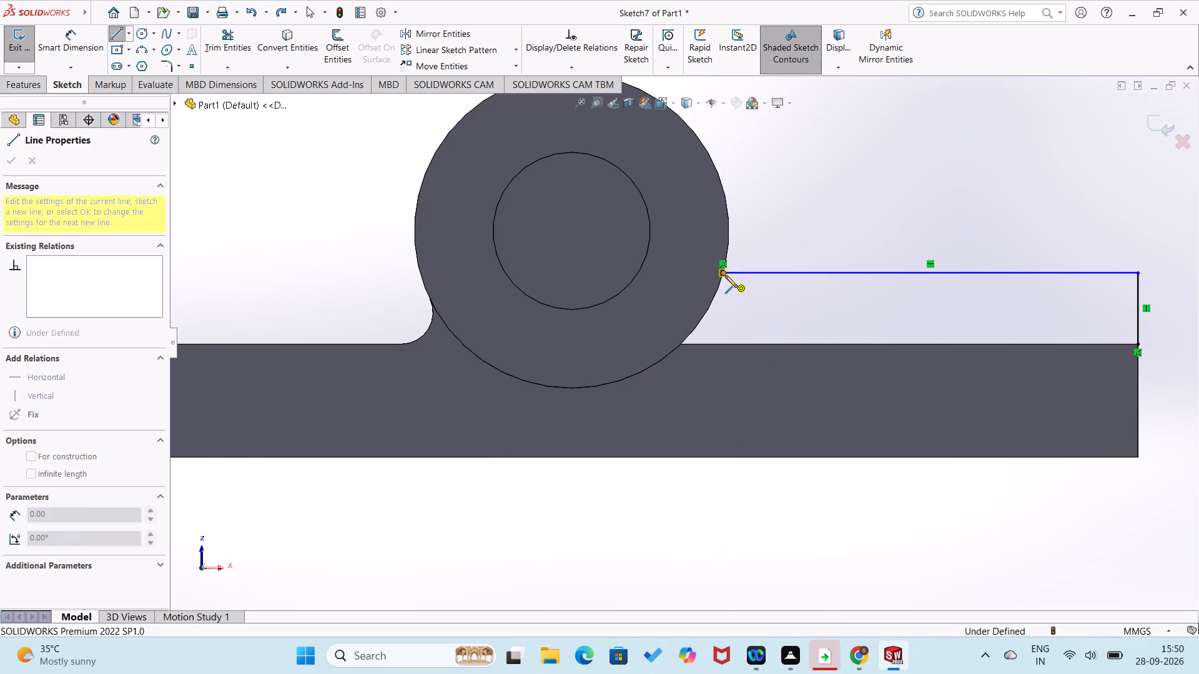
{"action": "left_click", "coordinate": [682, 344]}
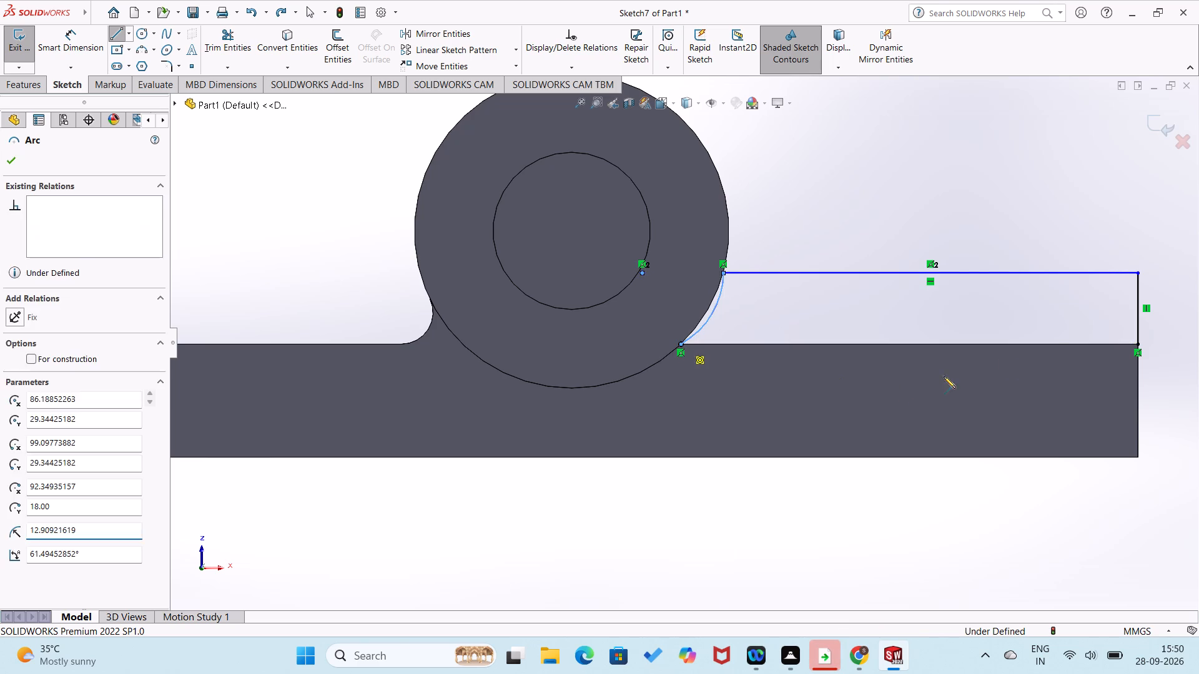
{"action": "left_click", "coordinate": [1138, 344]}
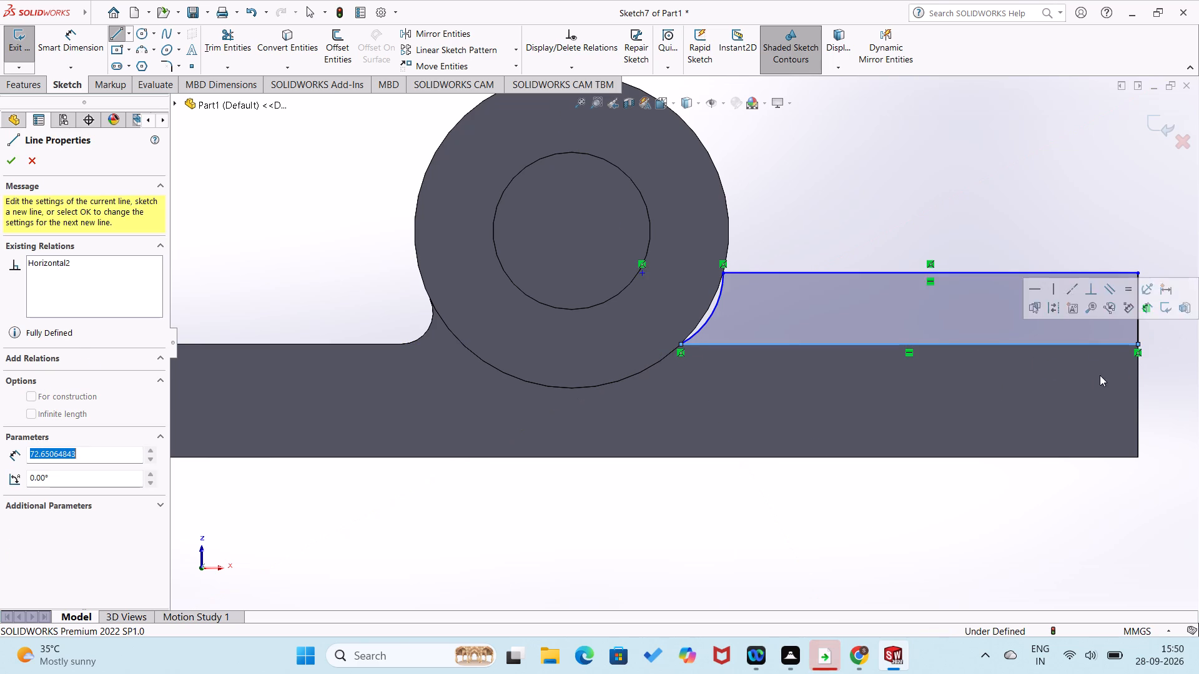
Dimension the distance from the block's bottom edge to the profile's upper horizontal line and set it to 27 mm.
{"action": "right_click_drag", "start_coordinate": [1069, 414], "coordinate": [1077, 272]}
{"action": "right_click_drag", "start_coordinate": [890, 529], "coordinate": [892, 390]}
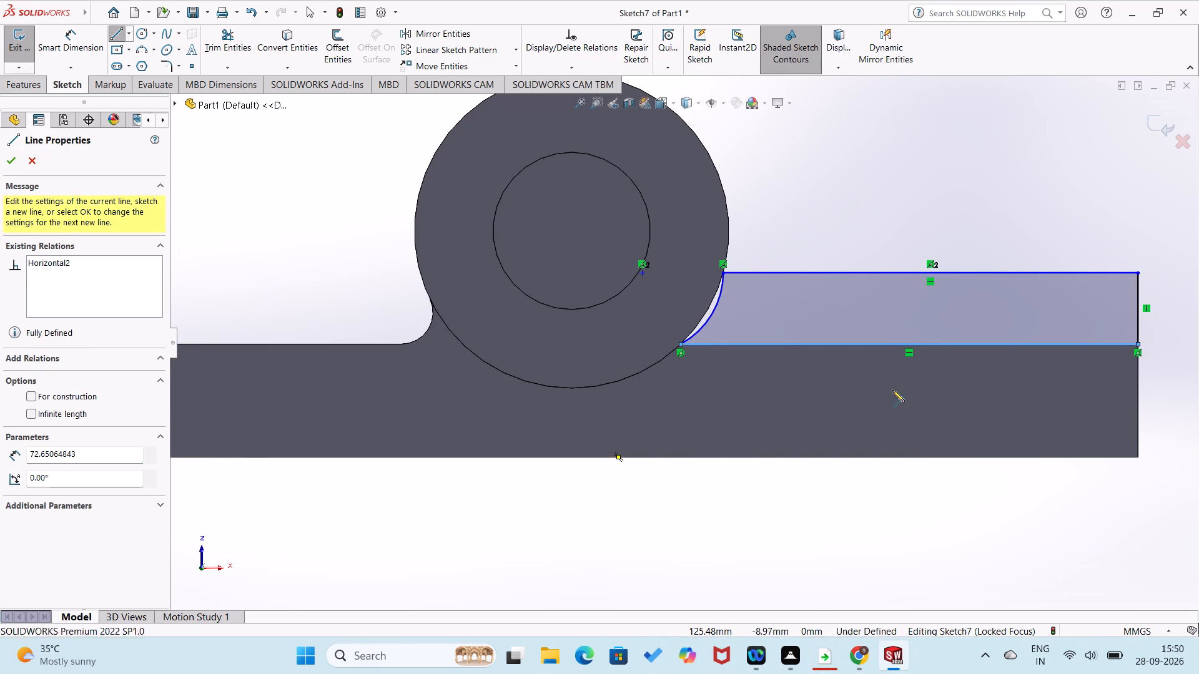
{"action": "right_click_drag", "start_coordinate": [892, 390], "coordinate": [897, 378]}
{"action": "left_click", "coordinate": [893, 456]}
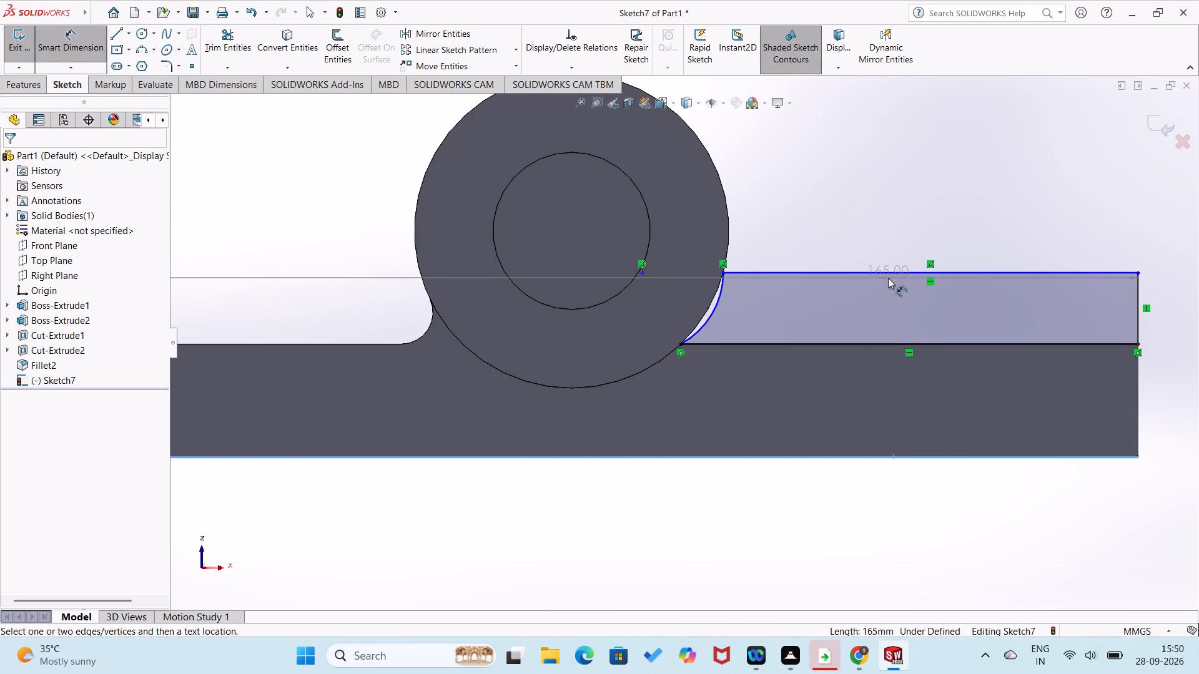
{"action": "left_click", "coordinate": [889, 271]}
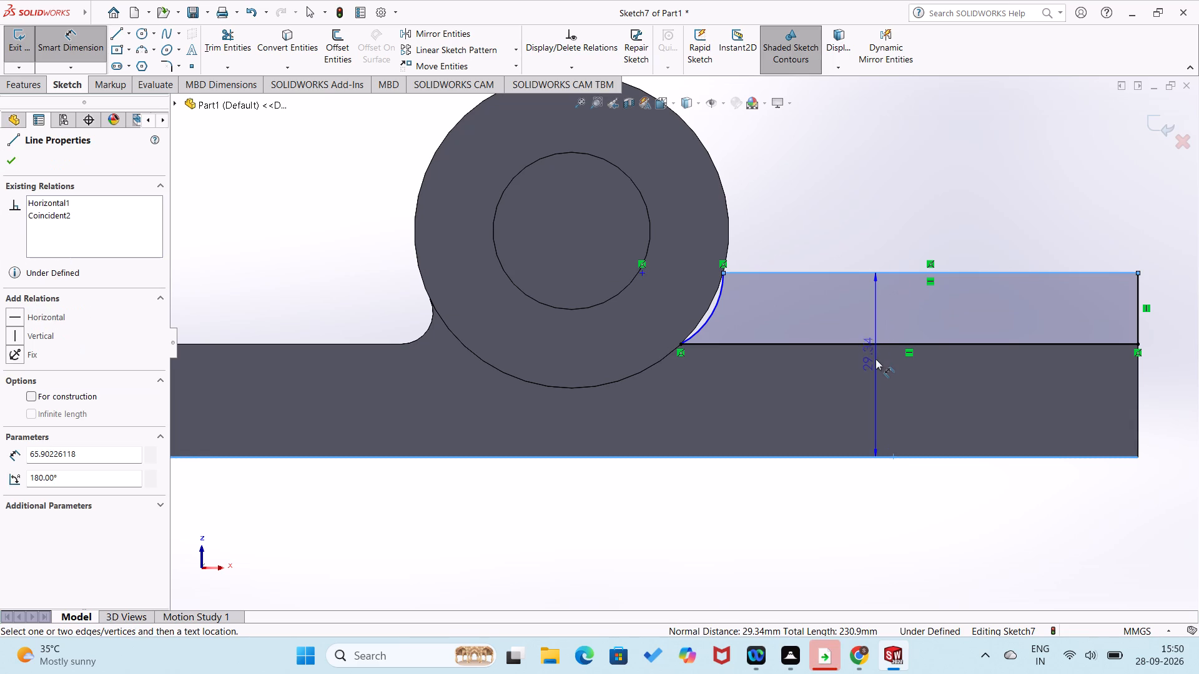
{"action": "left_click", "coordinate": [874, 363]}
{"action": "type", "text": "27"}
{"action": "key", "text": "Return"}
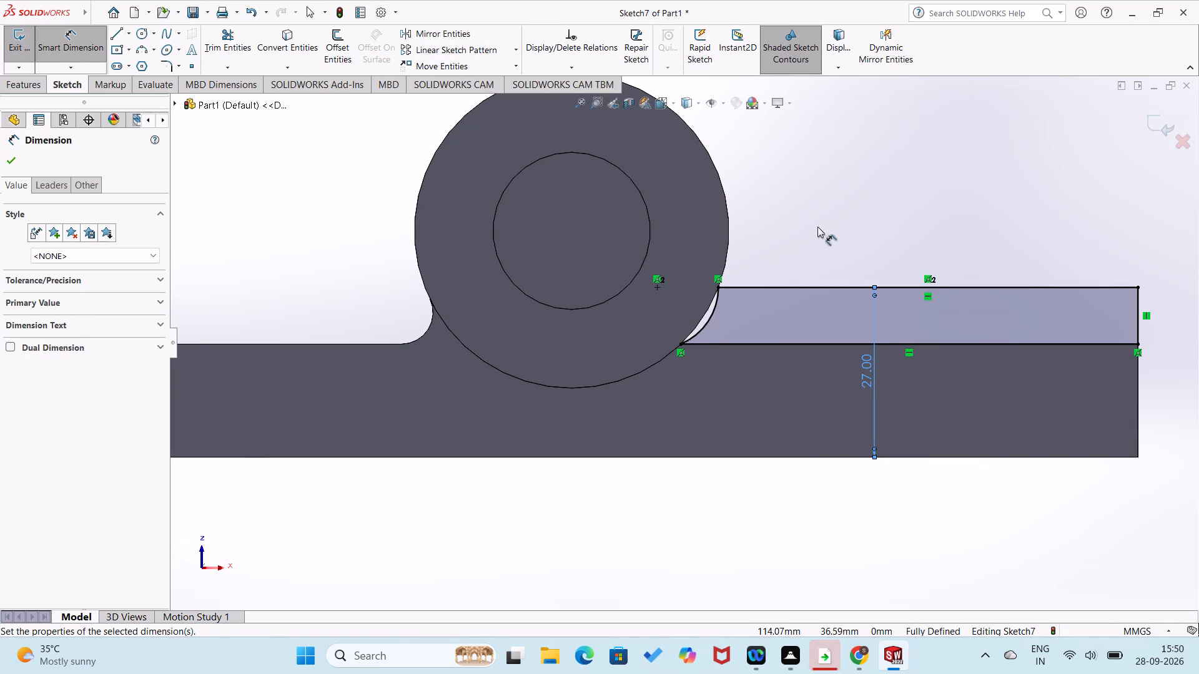
Delete the arc connecting the profile's upper horizontal line to the cylinder-block corner.
{"action": "left_click", "coordinate": [817, 225]}
{"action": "left_click", "coordinate": [708, 320]}
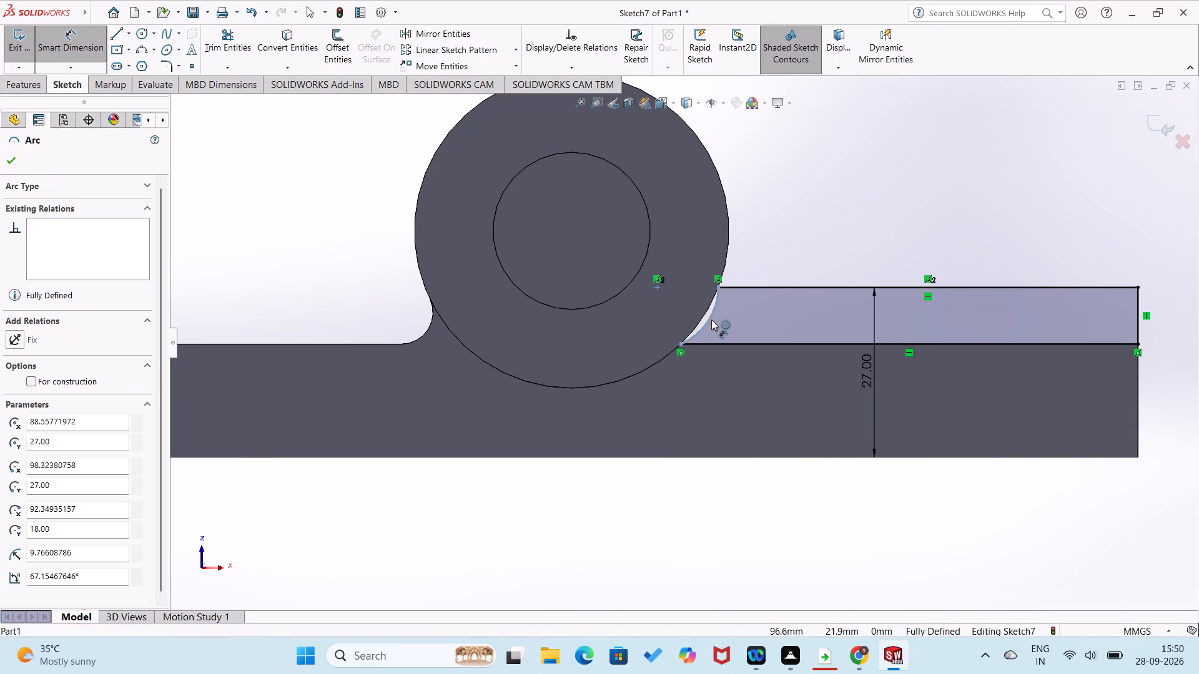
{"action": "key", "text": "Delete"}
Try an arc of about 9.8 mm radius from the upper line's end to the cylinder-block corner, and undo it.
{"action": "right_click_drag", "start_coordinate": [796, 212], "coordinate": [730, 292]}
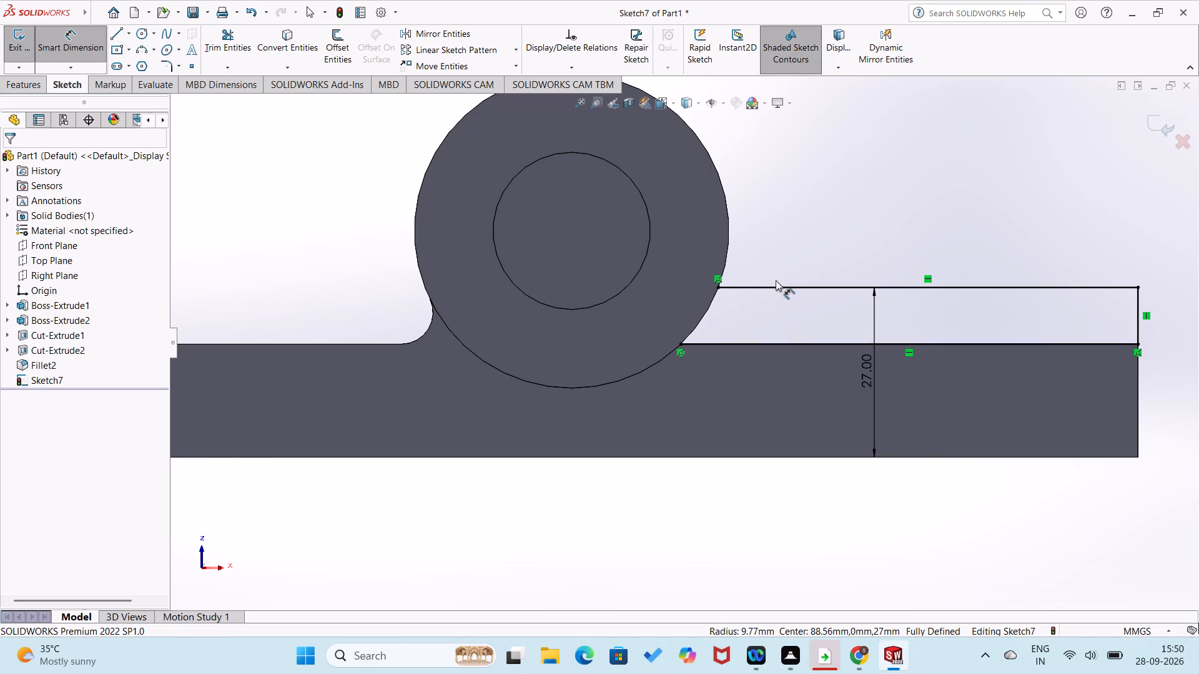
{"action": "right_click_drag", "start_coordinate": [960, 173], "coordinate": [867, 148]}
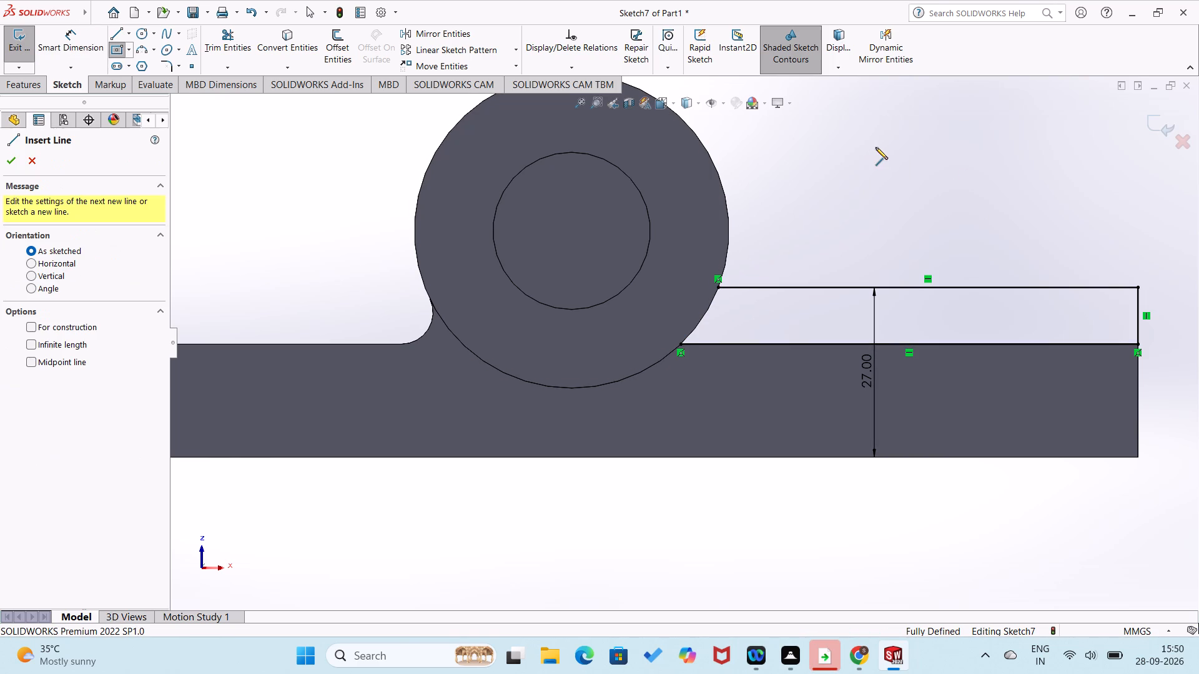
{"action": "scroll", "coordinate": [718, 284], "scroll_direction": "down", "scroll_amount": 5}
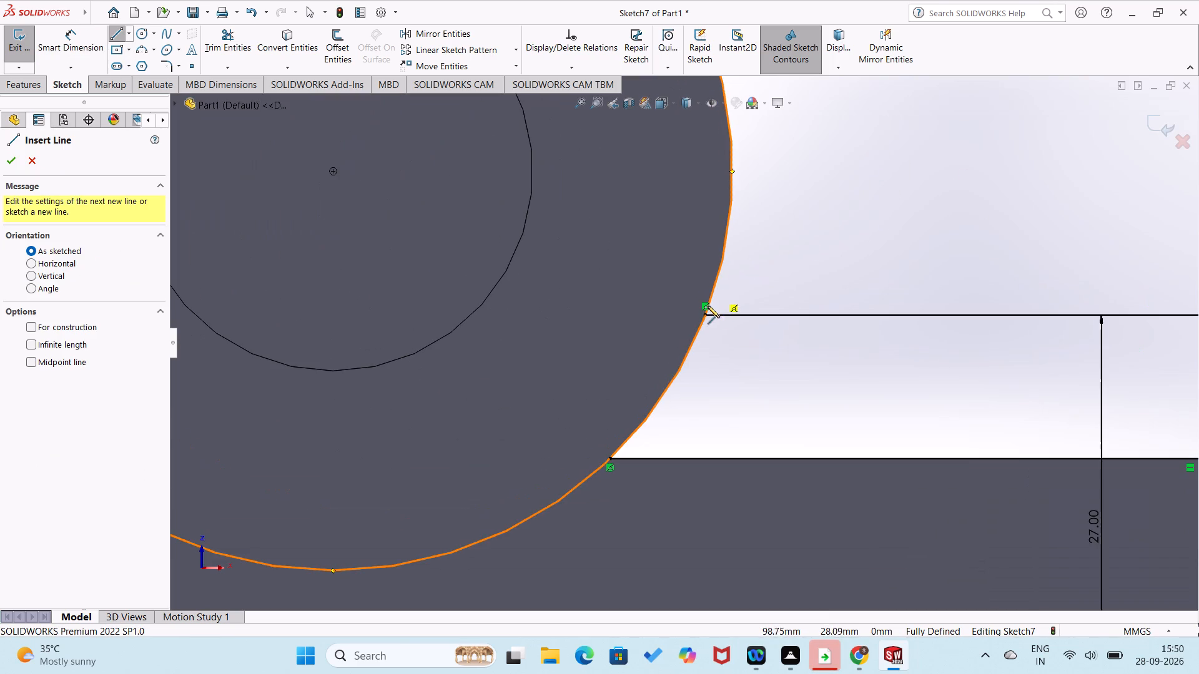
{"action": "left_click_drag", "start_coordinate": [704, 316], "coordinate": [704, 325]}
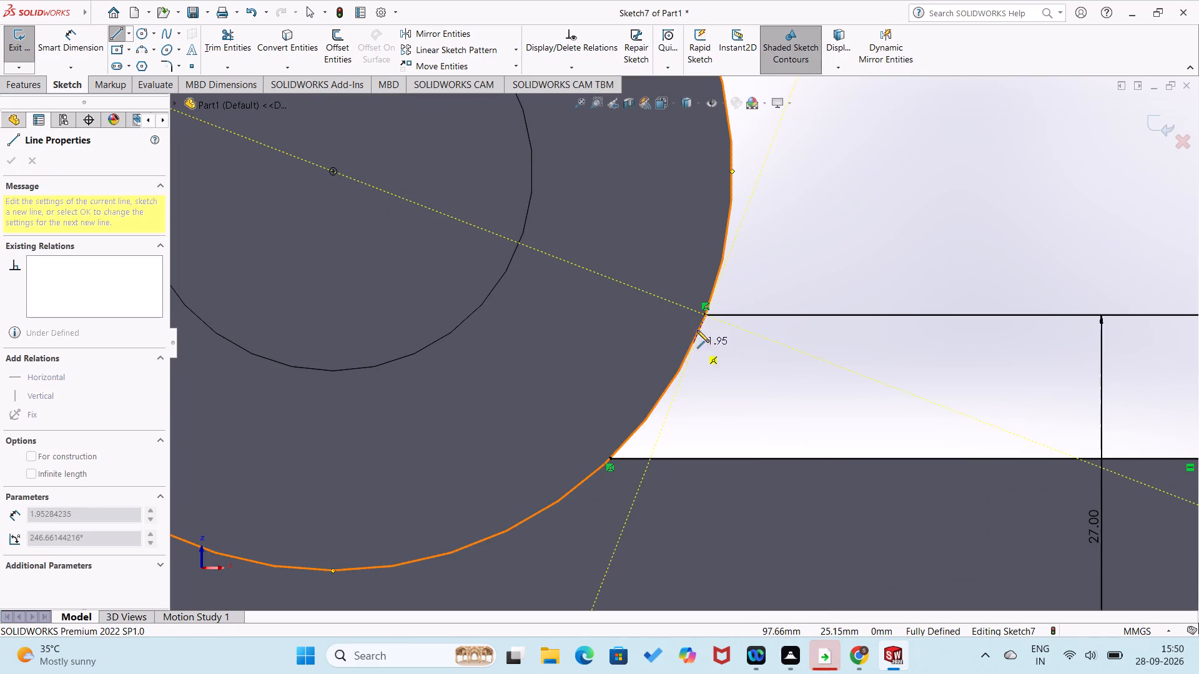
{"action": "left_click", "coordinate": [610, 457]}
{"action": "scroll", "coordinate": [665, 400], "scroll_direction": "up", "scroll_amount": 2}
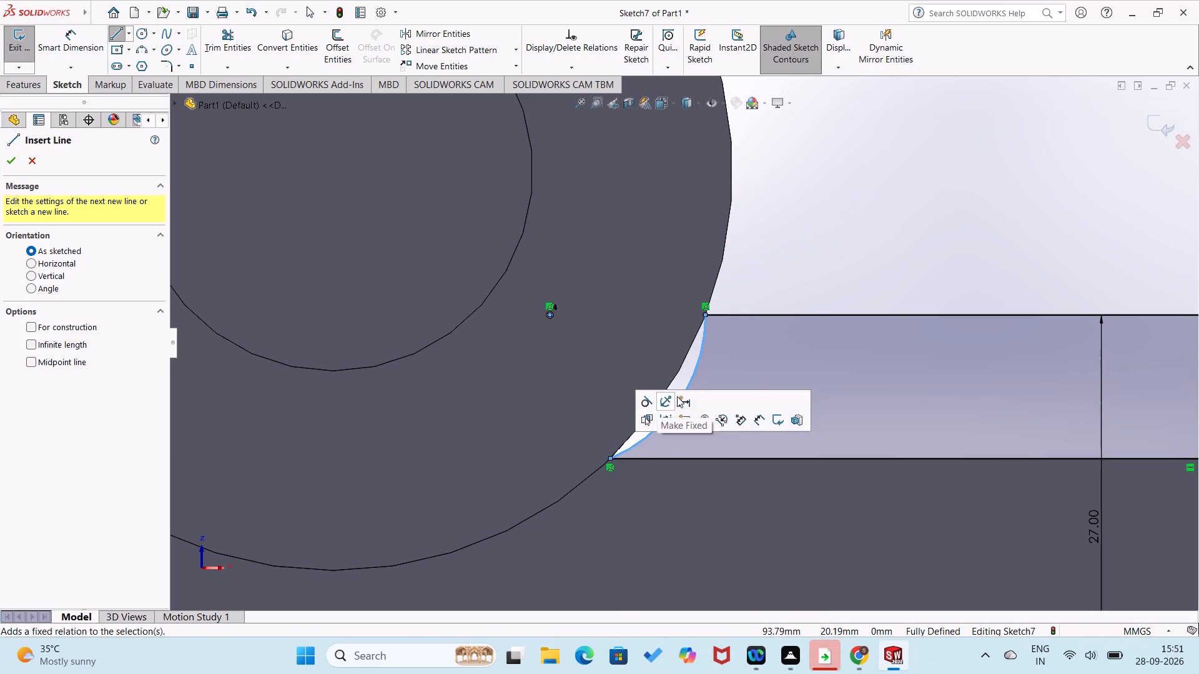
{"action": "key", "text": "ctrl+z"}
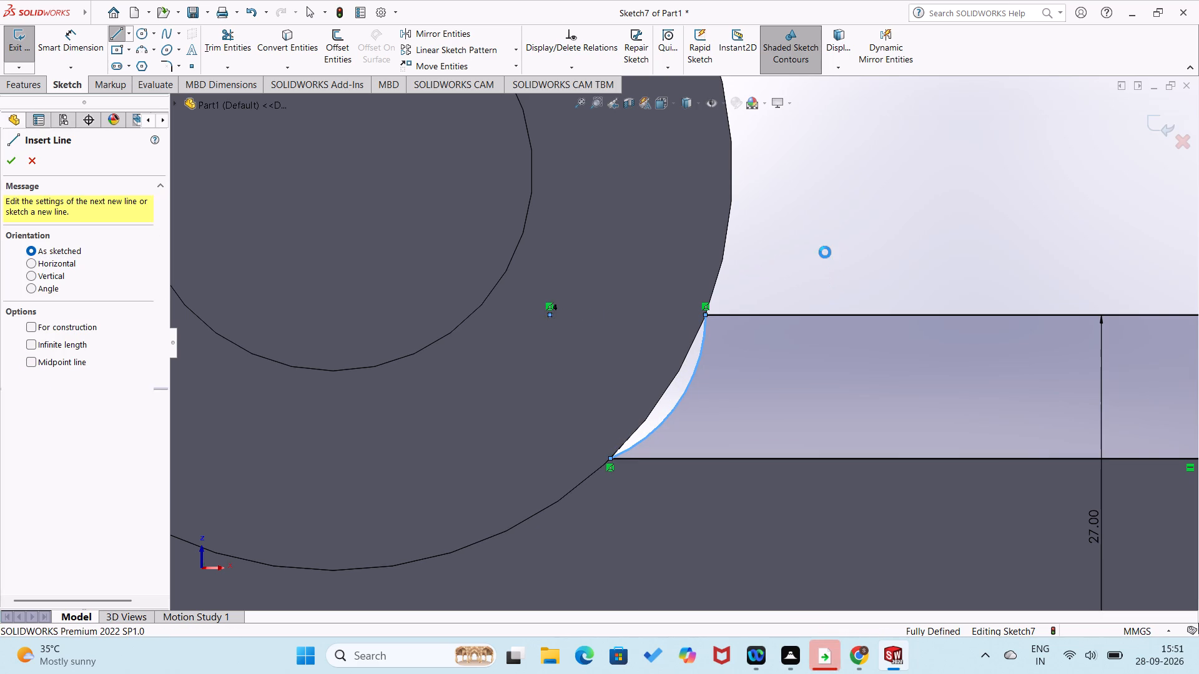
Close the profile with a straight line about 10.8 mm long from the upper line's end to the cylinder-block corner.
{"action": "right_click_drag", "start_coordinate": [868, 236], "coordinate": [691, 343]}
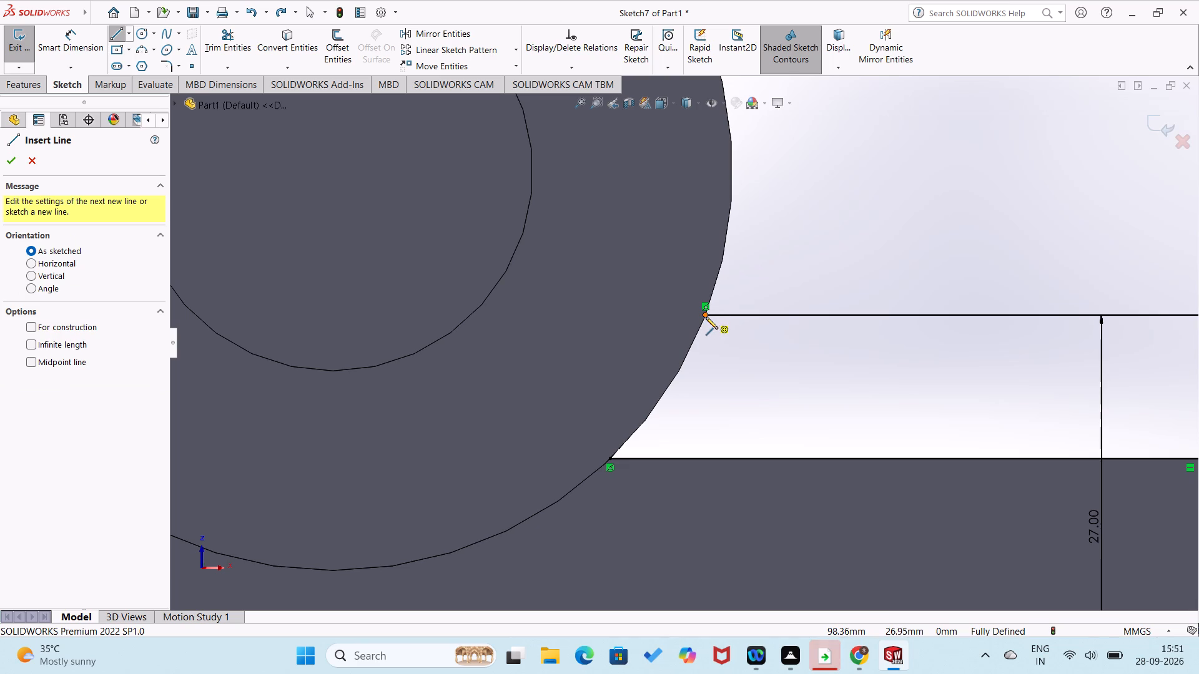
{"action": "left_click", "coordinate": [706, 317]}
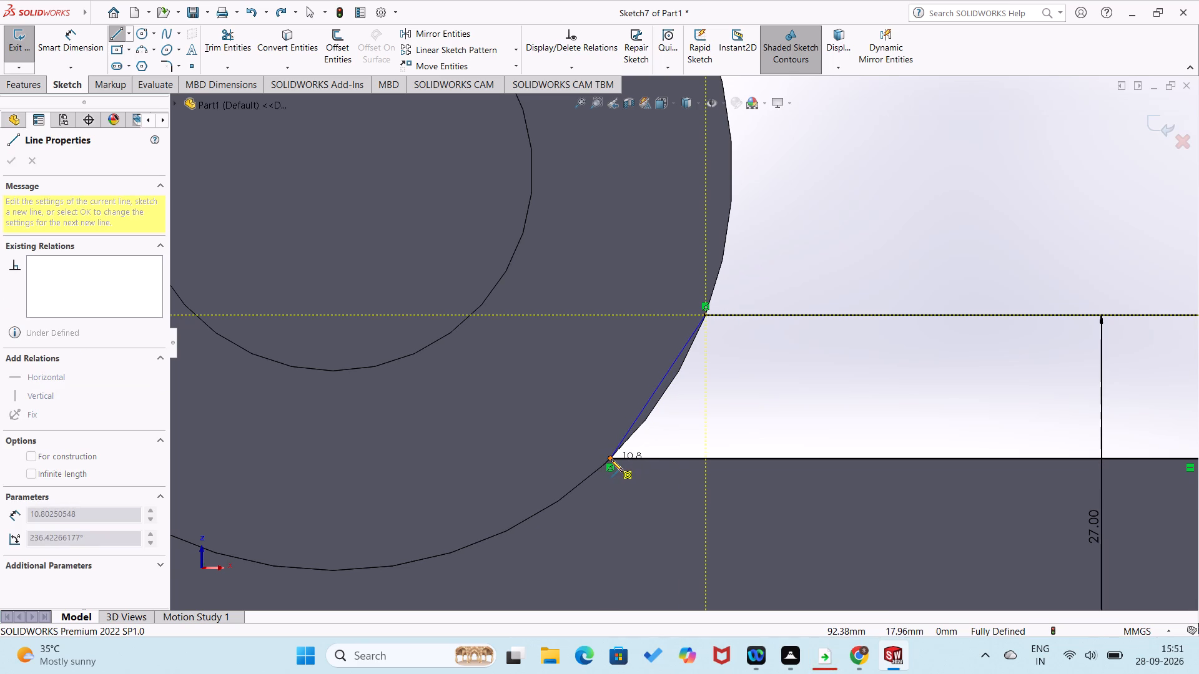
{"action": "left_click", "coordinate": [611, 459]}
{"action": "right_click_drag", "start_coordinate": [756, 360], "coordinate": [808, 159]}
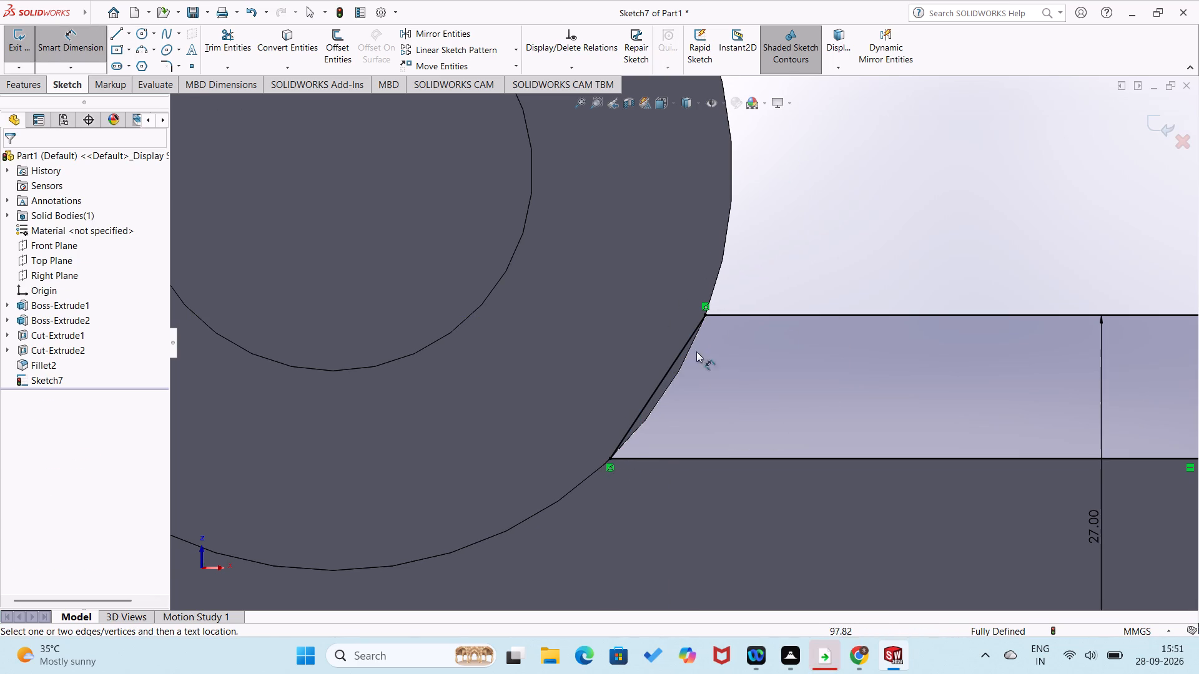
Extrude the closed profile as a merged blind boss 60 mm deep, reversed so that it runs across the block's top.
{"action": "scroll", "coordinate": [731, 326], "scroll_direction": "up", "scroll_amount": 2}
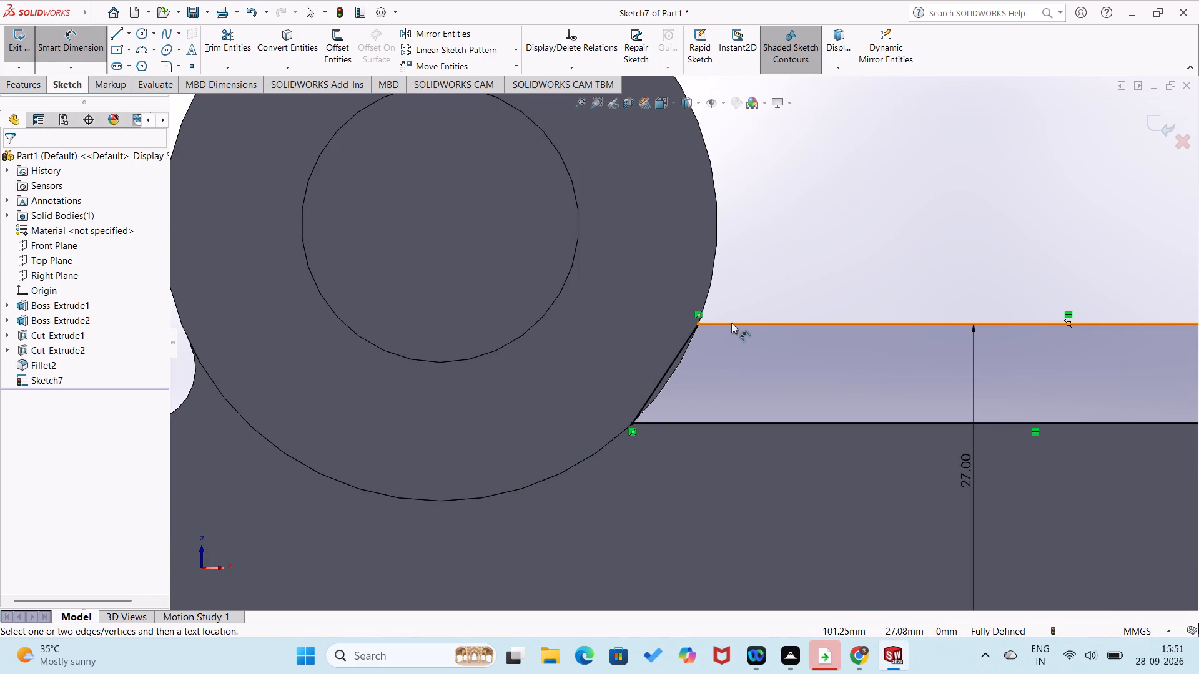
{"action": "scroll", "coordinate": [756, 427], "scroll_direction": "up", "scroll_amount": 3}
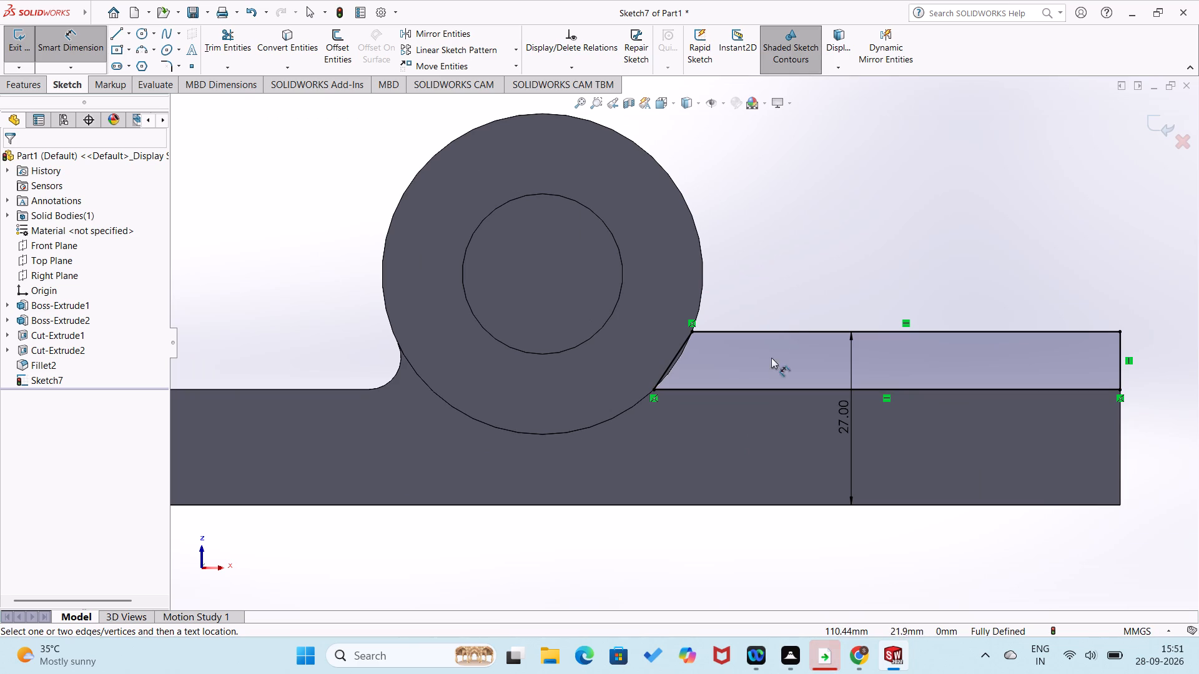
{"action": "left_click", "coordinate": [30, 86]}
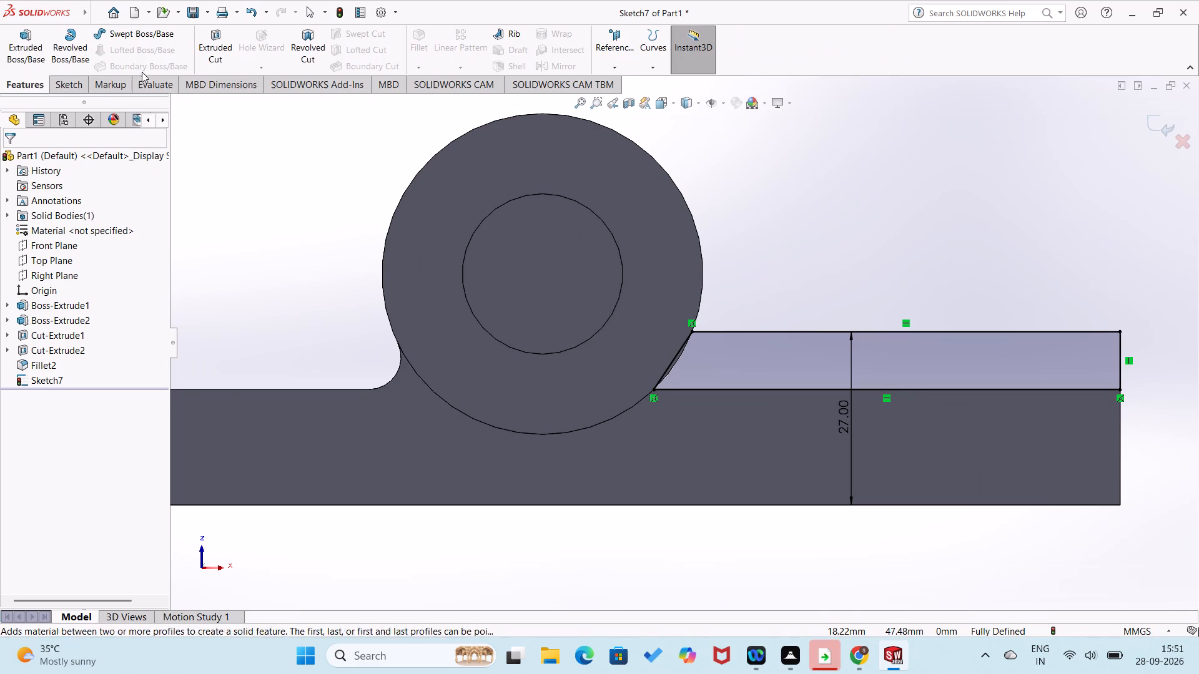
{"action": "middle_click_drag", "start_coordinate": [311, 258], "coordinate": [310, 336]}
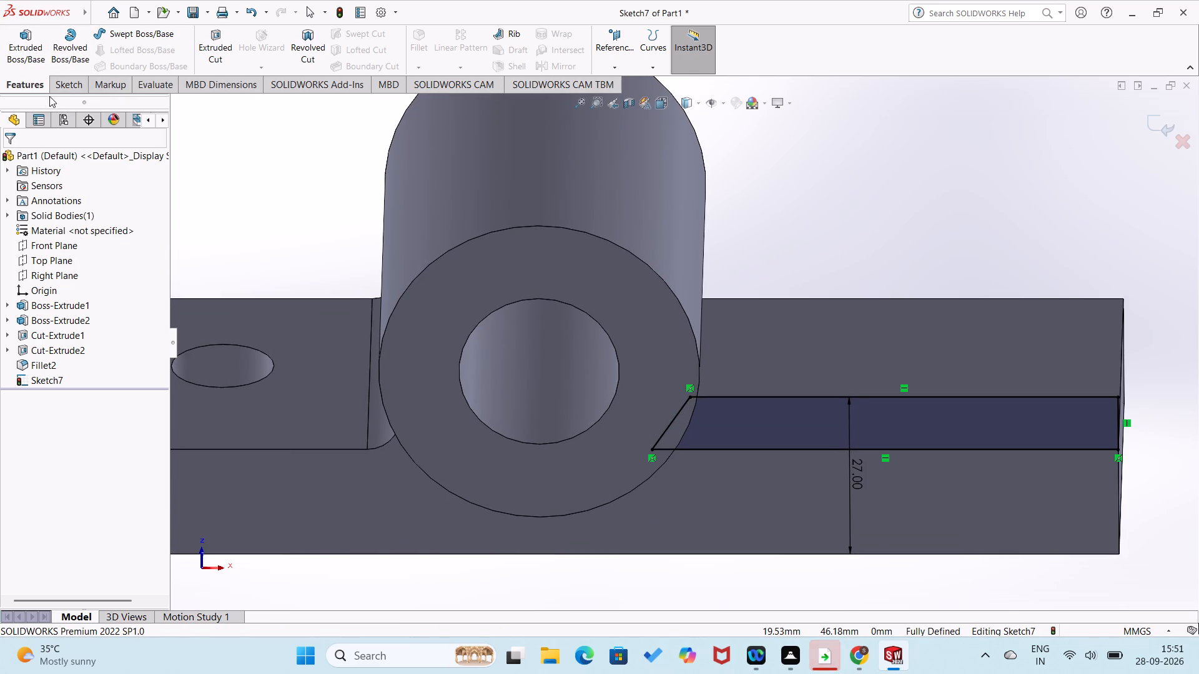
{"action": "left_click", "coordinate": [28, 55]}
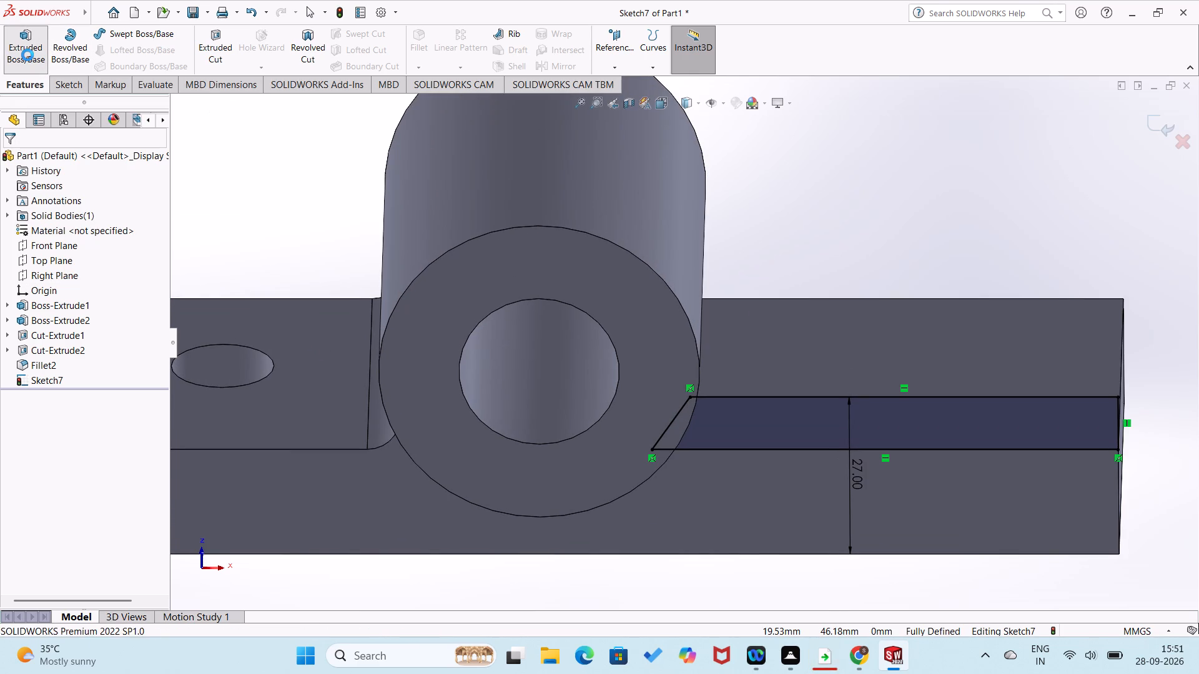
{"action": "middle_click_drag", "start_coordinate": [382, 329], "coordinate": [403, 422]}
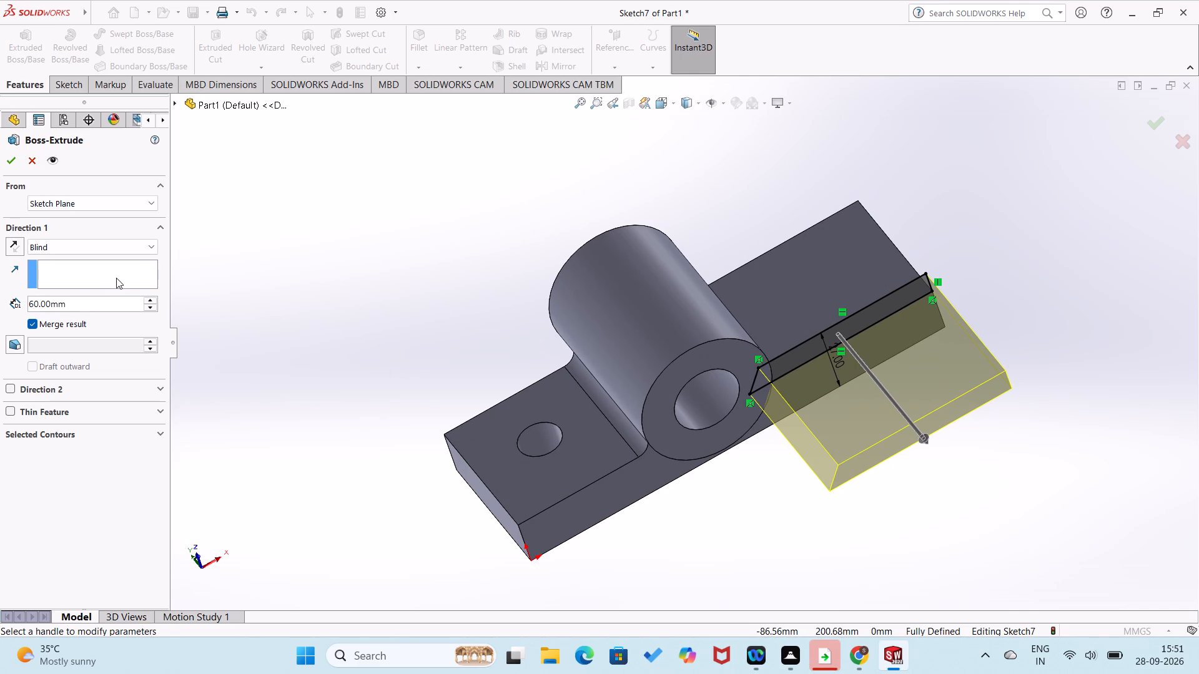
{"action": "left_click", "coordinate": [0, 242]}
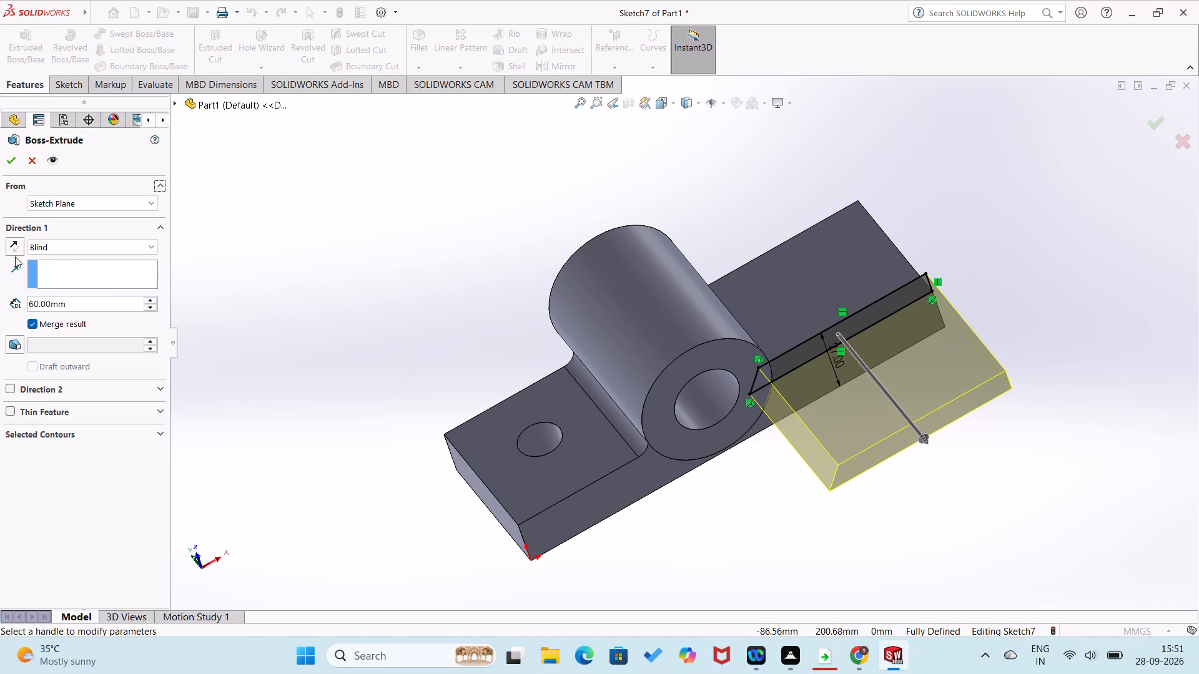
{"action": "left_click", "coordinate": [15, 253]}
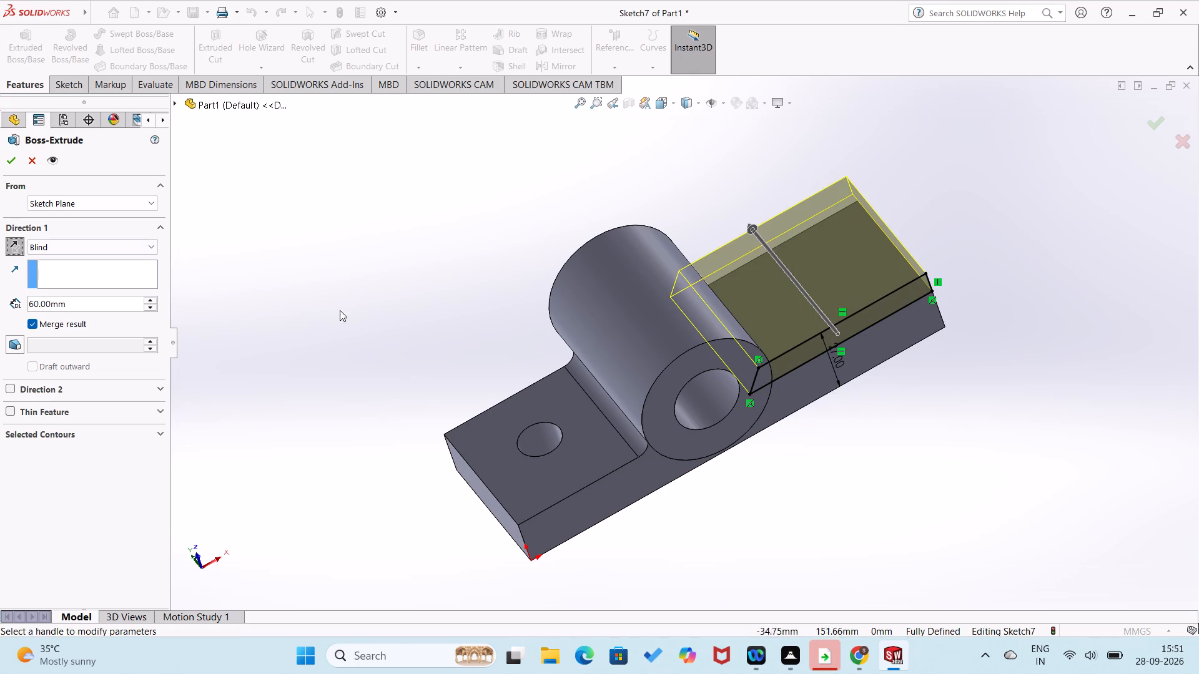
{"action": "middle_click_drag", "start_coordinate": [358, 317], "coordinate": [548, 550]}
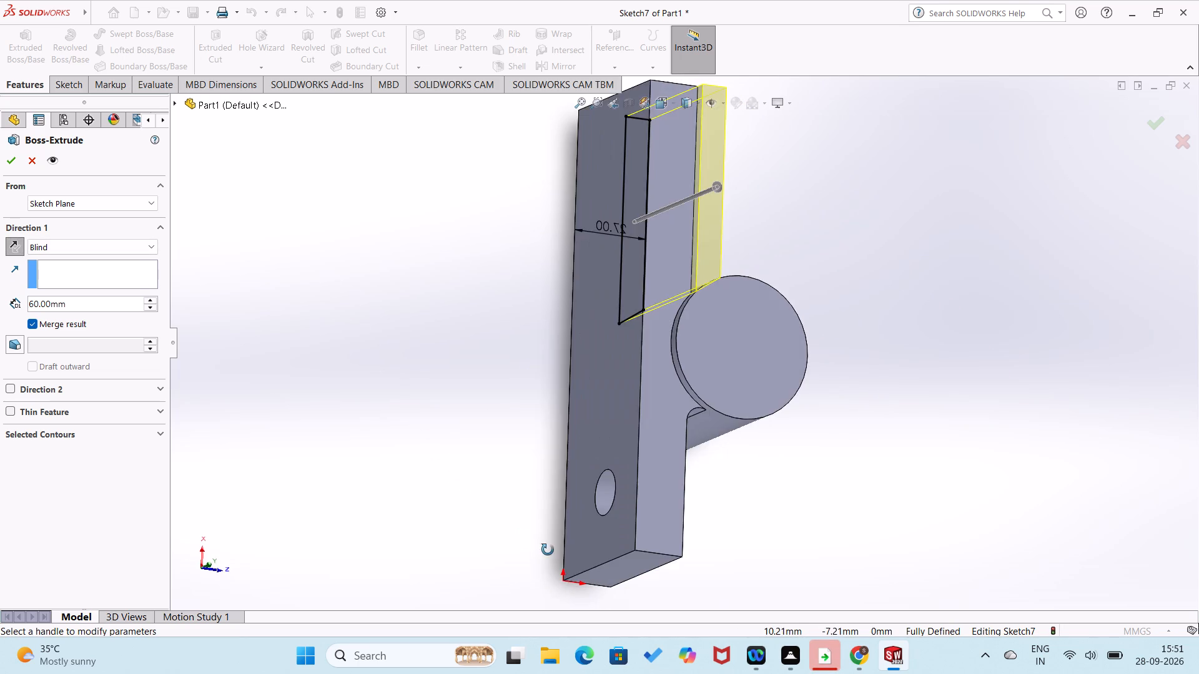
{"action": "middle_click_drag", "start_coordinate": [548, 550], "coordinate": [383, 458]}
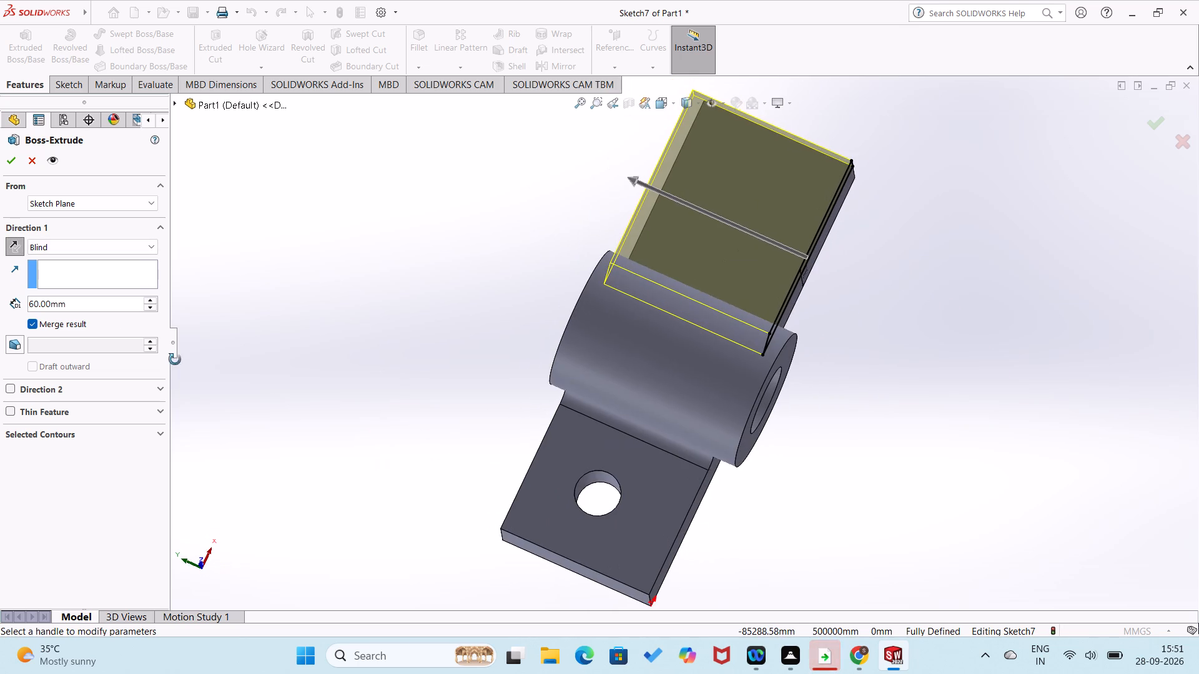
{"action": "left_click", "coordinate": [11, 170]}
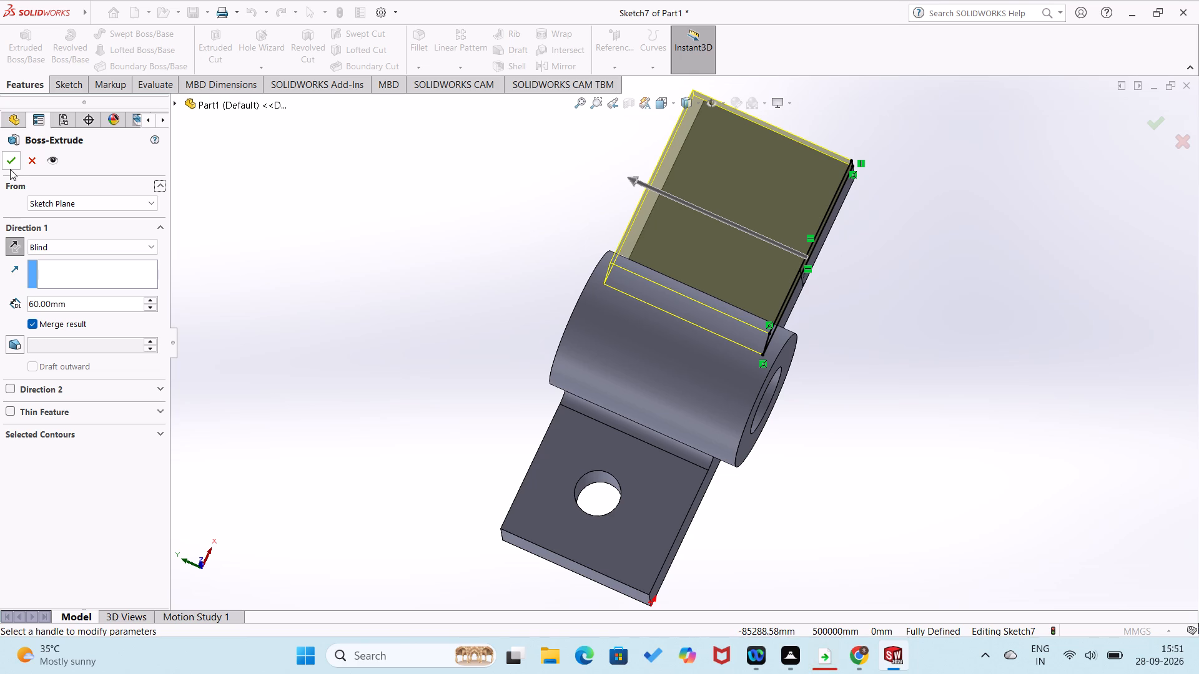
{"action": "left_click", "coordinate": [18, 161]}
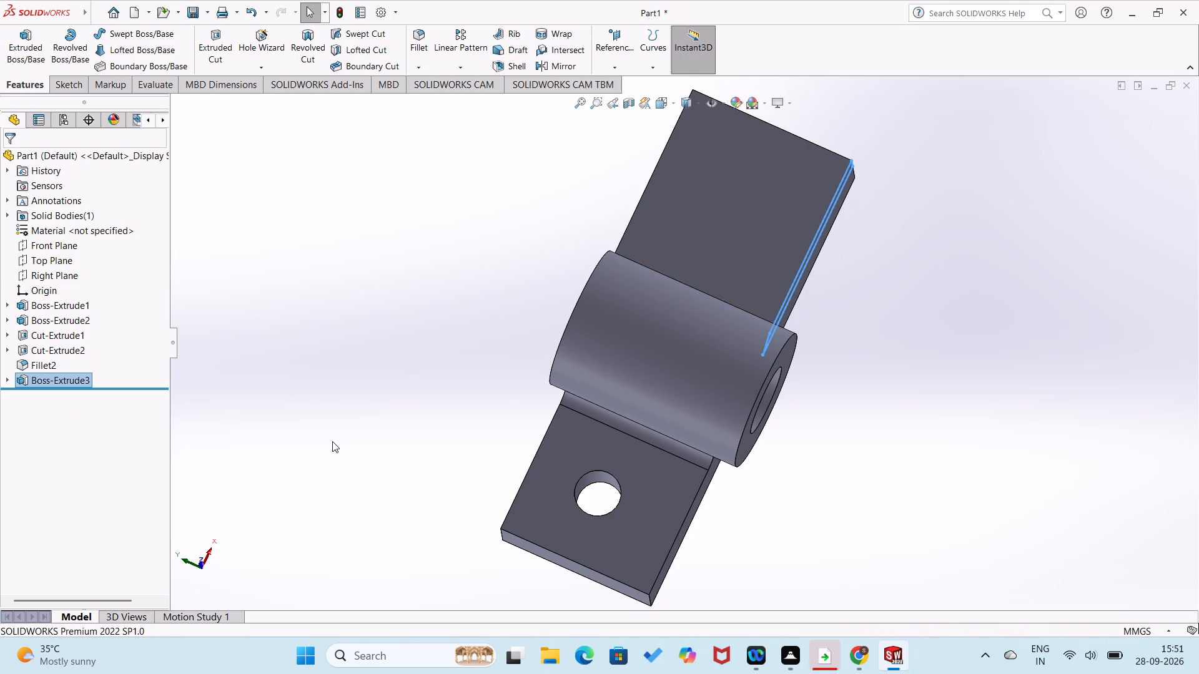
{"action": "left_click", "coordinate": [333, 442]}
Start a sketch on the raised section's top face and draw a circle of about 22.4 mm diameter near its middle.
{"action": "scroll", "coordinate": [333, 440], "scroll_direction": "up", "scroll_amount": 1}
{"action": "middle_click_drag", "start_coordinate": [333, 440], "coordinate": [261, 390]}
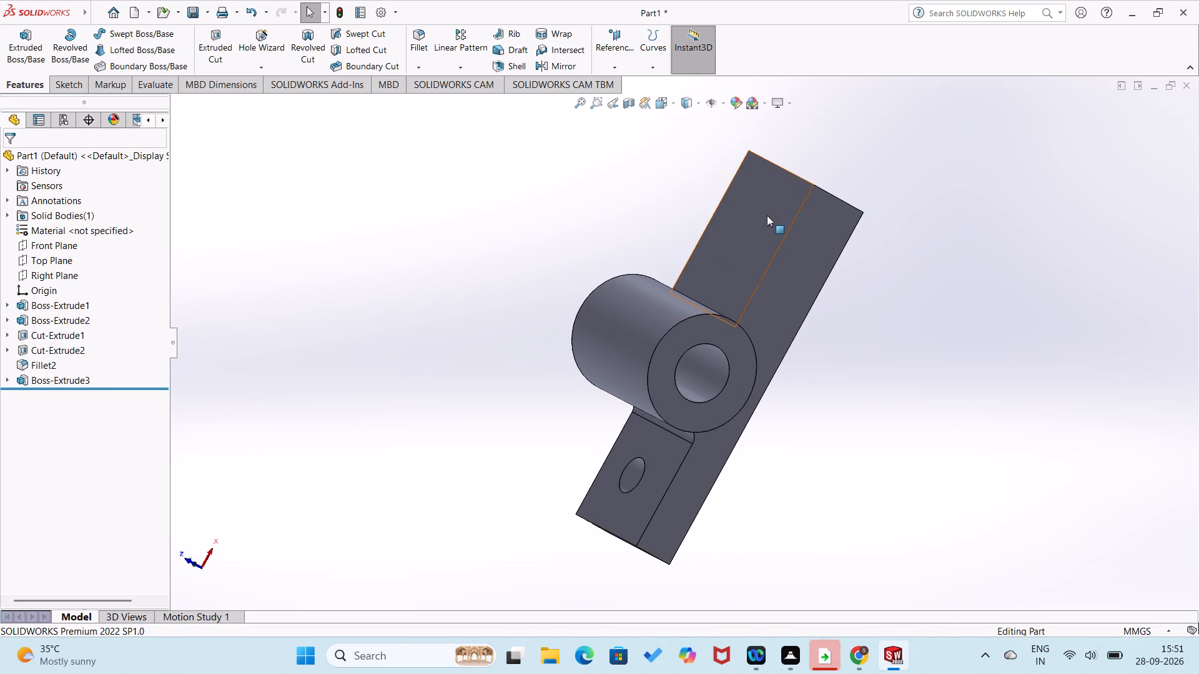
{"action": "right_click", "coordinate": [766, 217]}
{"action": "left_click", "coordinate": [793, 199]}
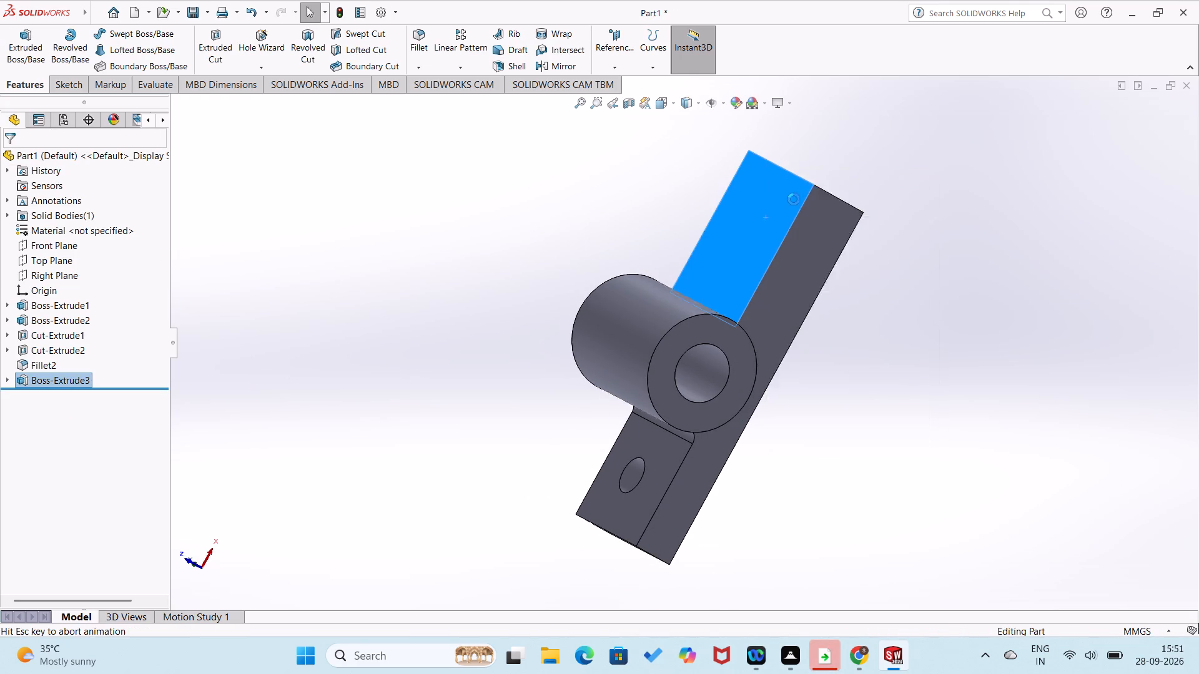
{"action": "right_click_drag", "start_coordinate": [435, 470], "coordinate": [601, 506]}
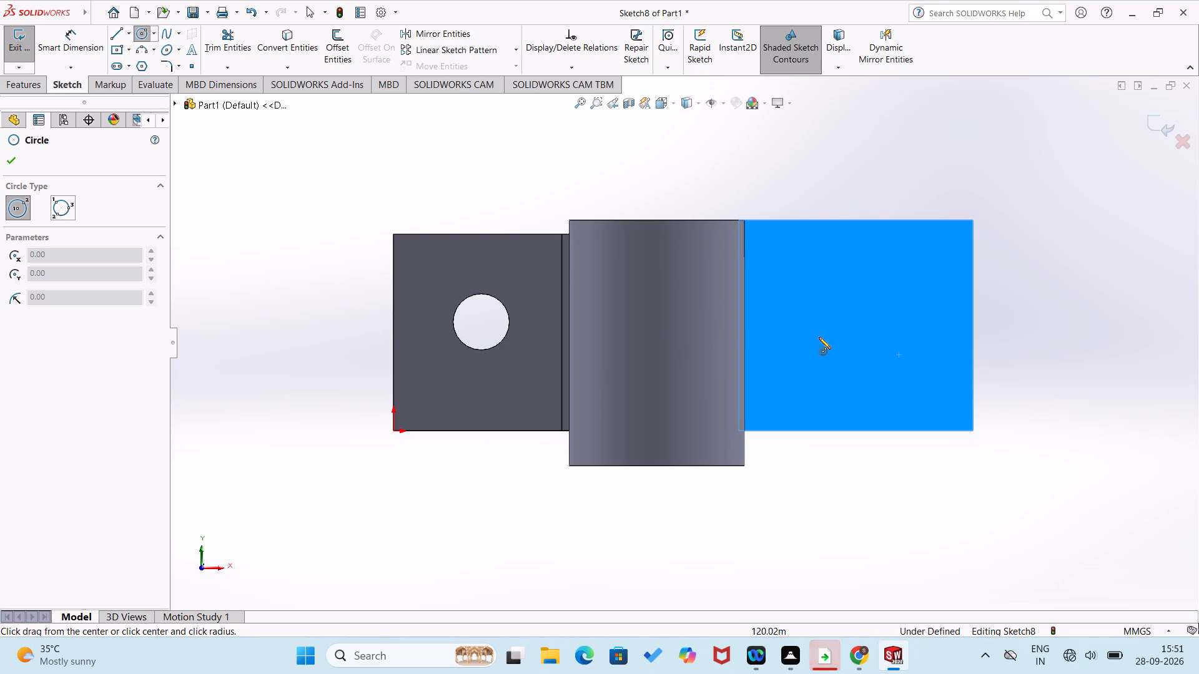
{"action": "left_click", "coordinate": [859, 328]}
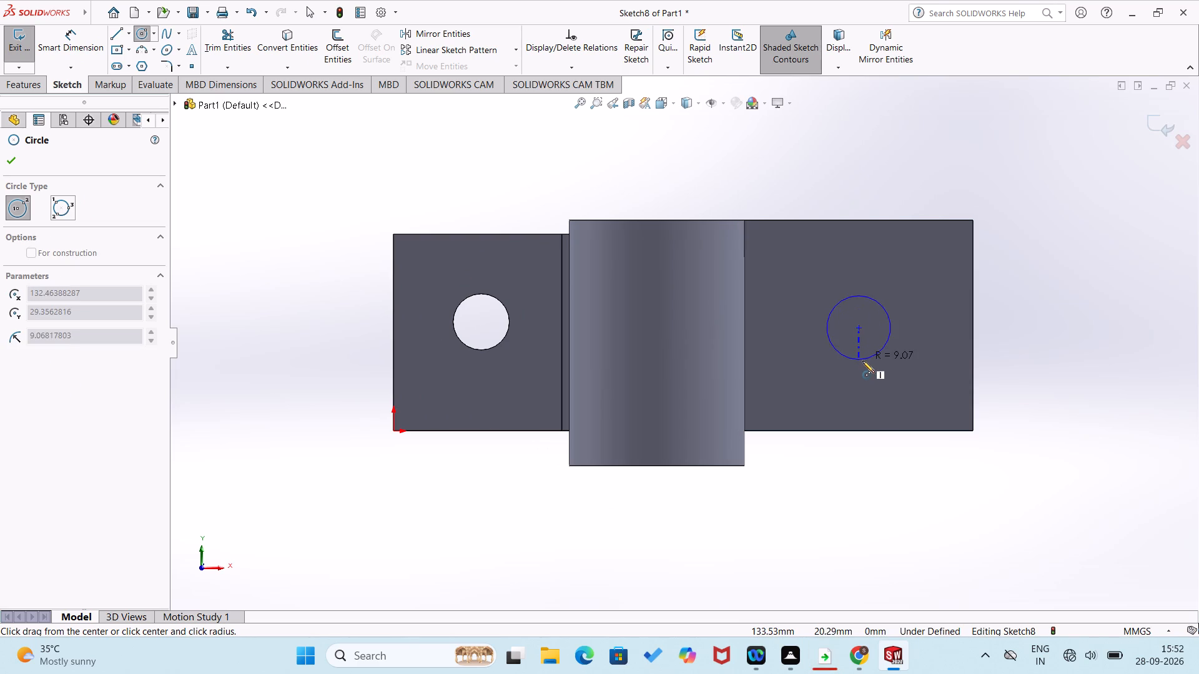
{"action": "left_click", "coordinate": [862, 367]}
Dimension the circle's diameter and set it to 16 mm.
{"action": "right_click_drag", "start_coordinate": [864, 449], "coordinate": [911, 248]}
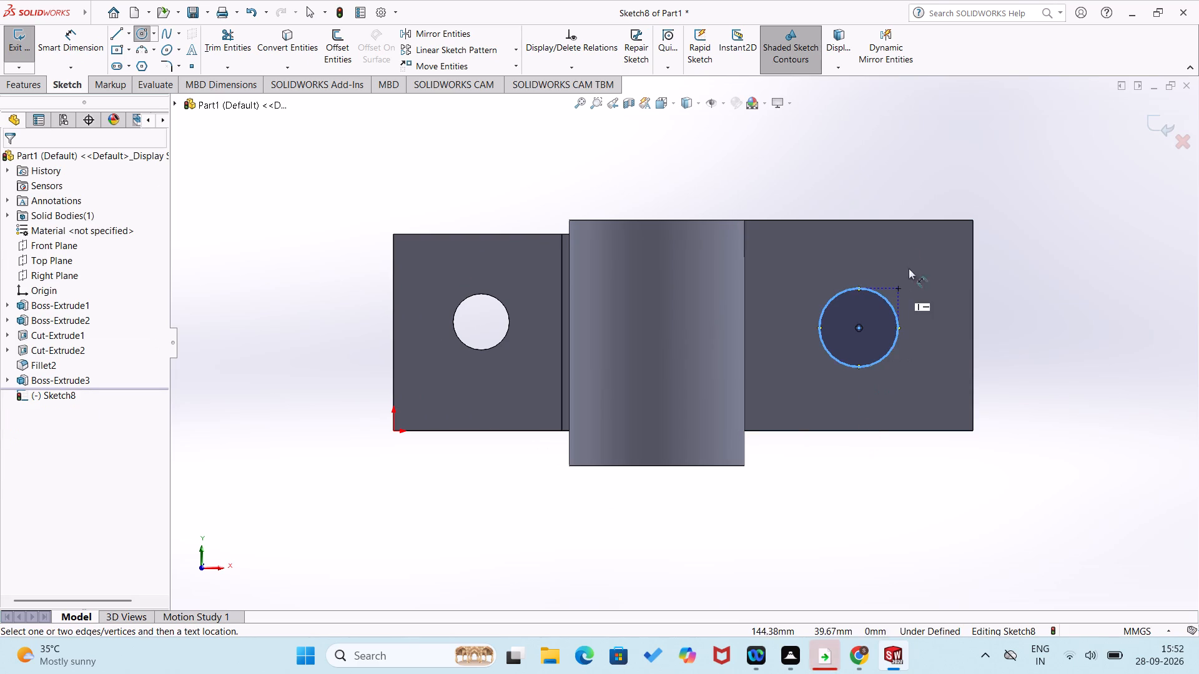
{"action": "left_click", "coordinate": [897, 331]}
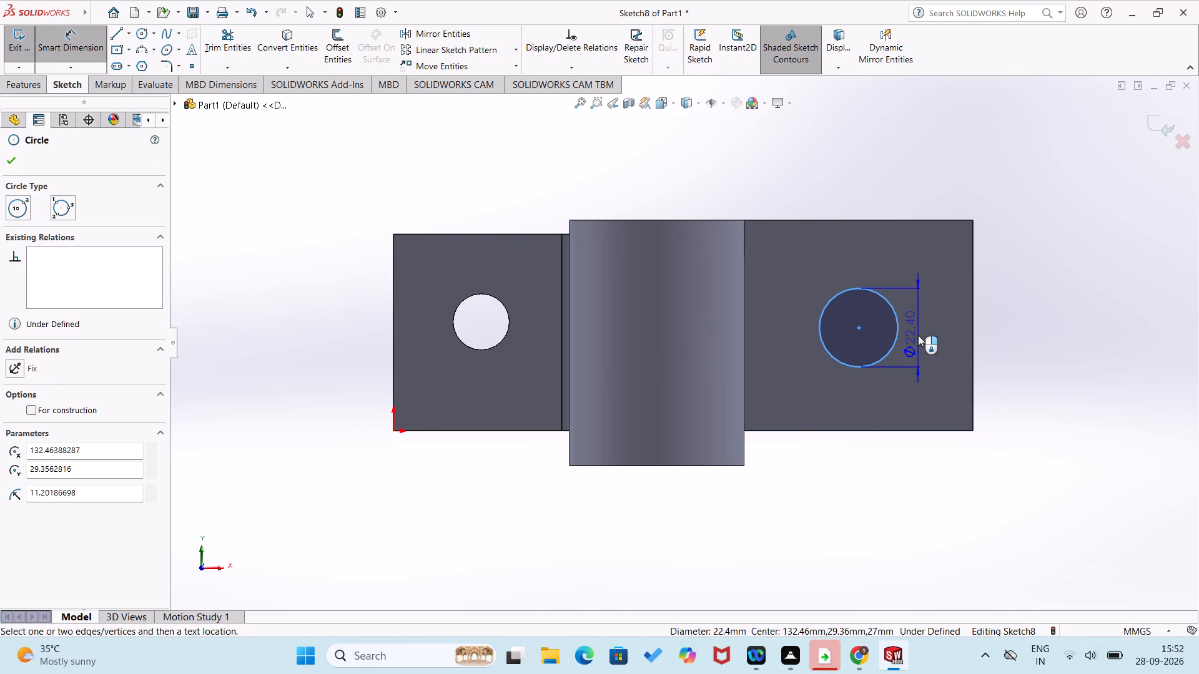
{"action": "left_click", "coordinate": [918, 335]}
{"action": "type", "text": "16"}
{"action": "key", "text": "Return"}
{"action": "left_click", "coordinate": [1011, 344]}
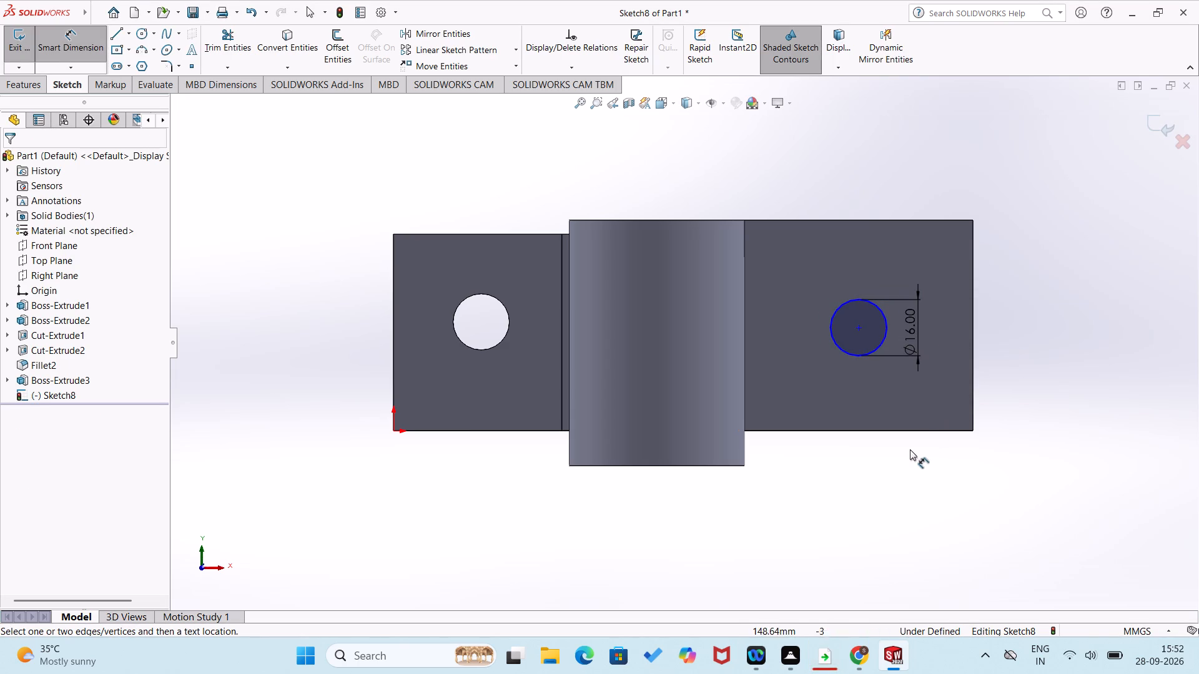
Dimension the circle's centre from the raised section's long edge on the origin side and set the distance to 25 mm.
{"action": "left_click", "coordinate": [914, 431]}
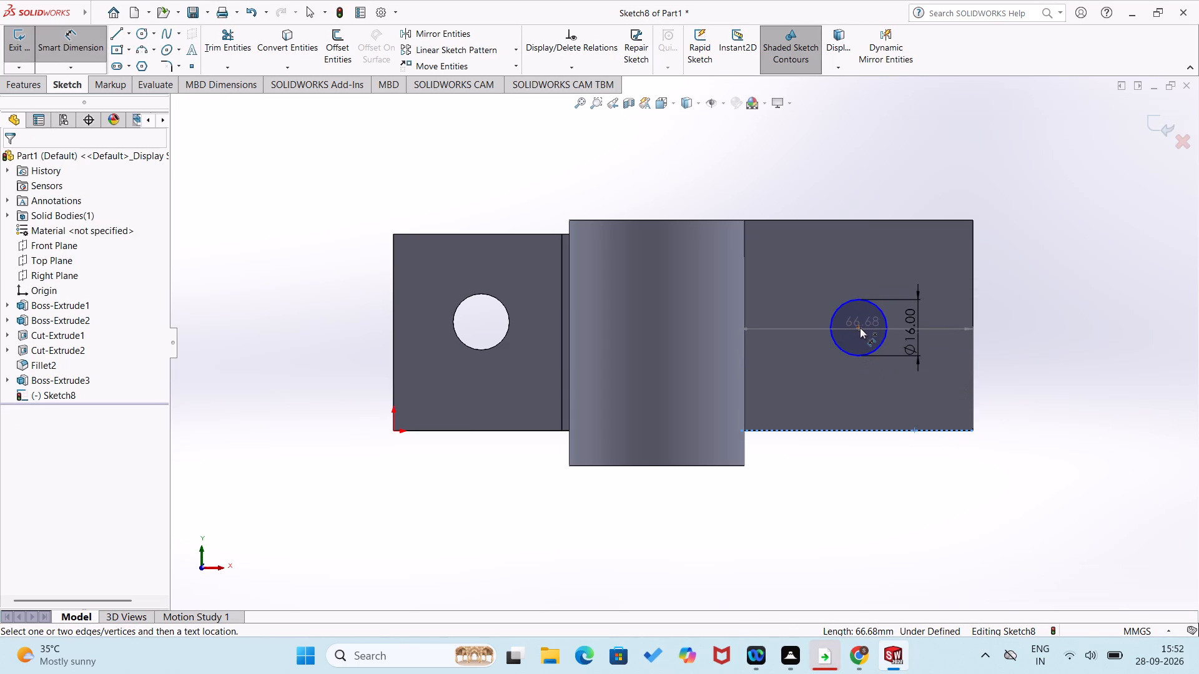
{"action": "left_click", "coordinate": [860, 328]}
{"action": "left_click", "coordinate": [876, 392]}
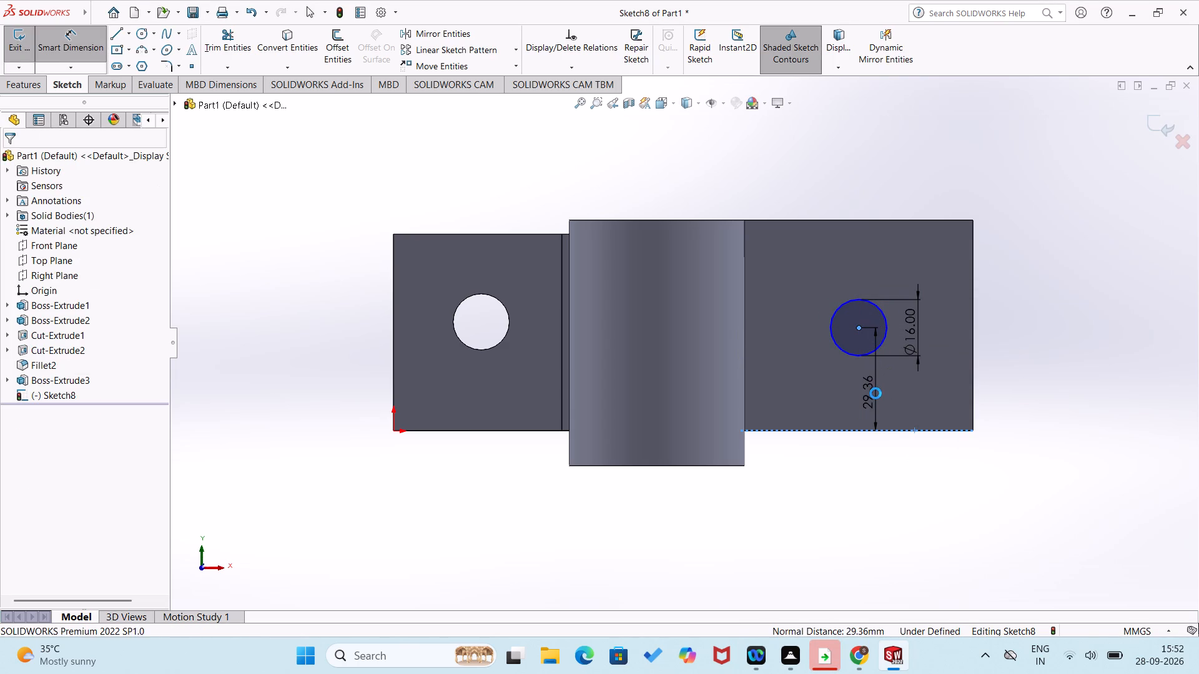
{"action": "type", "text": "25"}
{"action": "key", "text": "Return"}
{"action": "left_click", "coordinate": [865, 514]}
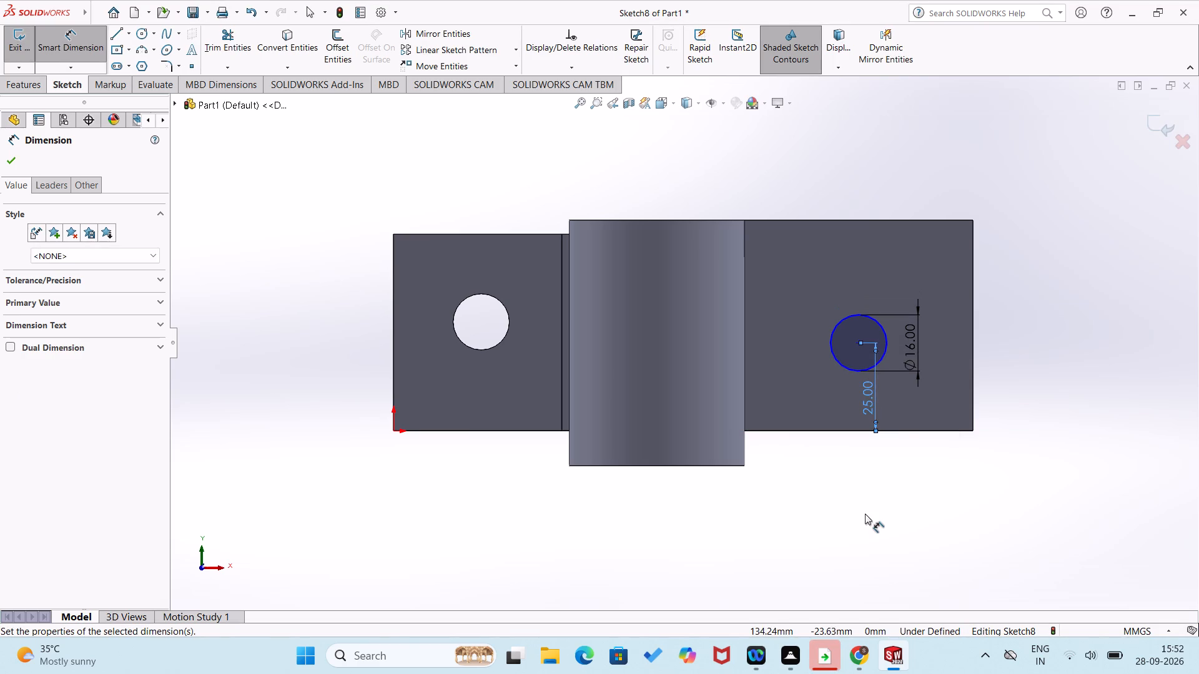
Dimension the circle's centre from the raised section's outer end edge and set the distance to 25 mm.
{"action": "left_click", "coordinate": [860, 341]}
{"action": "left_click", "coordinate": [974, 346]}
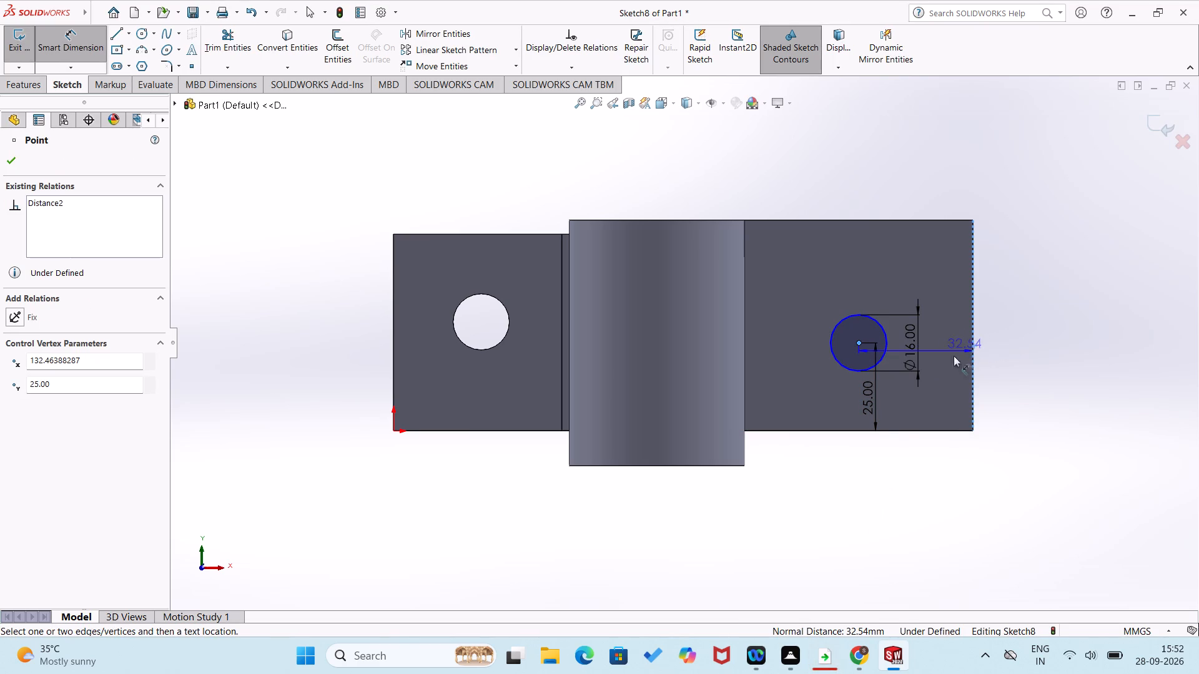
{"action": "left_click", "coordinate": [919, 289]}
{"action": "type", "text": "25"}
{"action": "key", "text": "Return"}
{"action": "left_click", "coordinate": [1037, 348]}
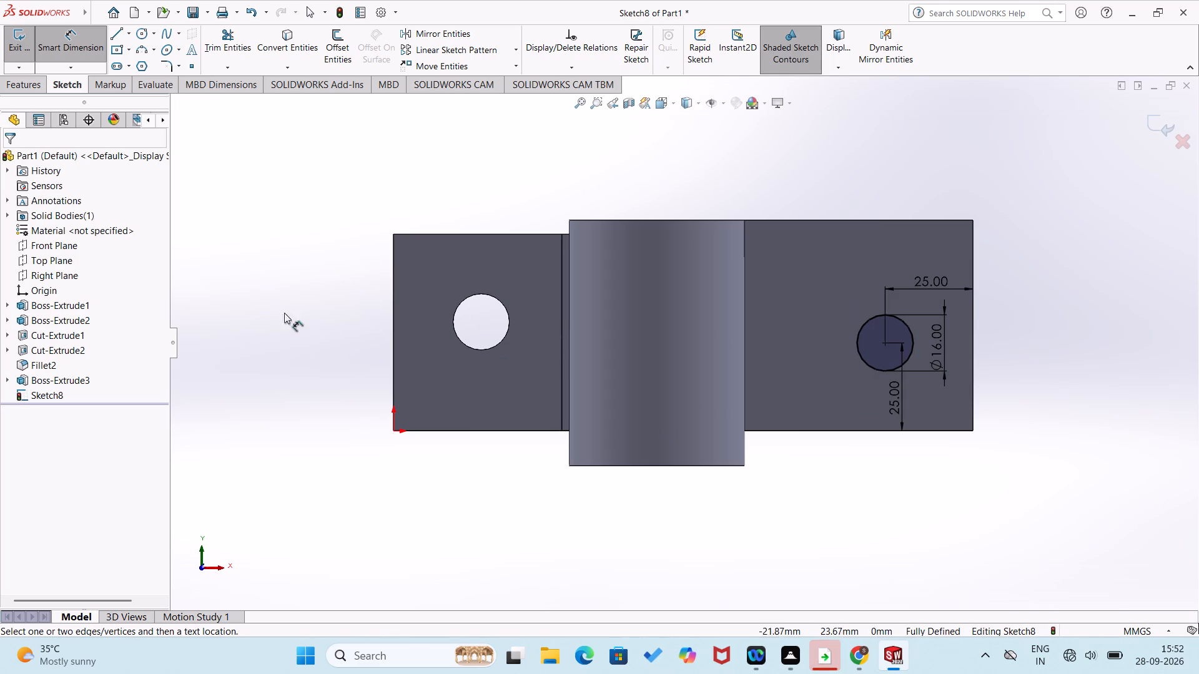
Extrude-cut the 16 mm circle through the raised section with a blind depth of 60 mm.
{"action": "left_click", "coordinate": [25, 82]}
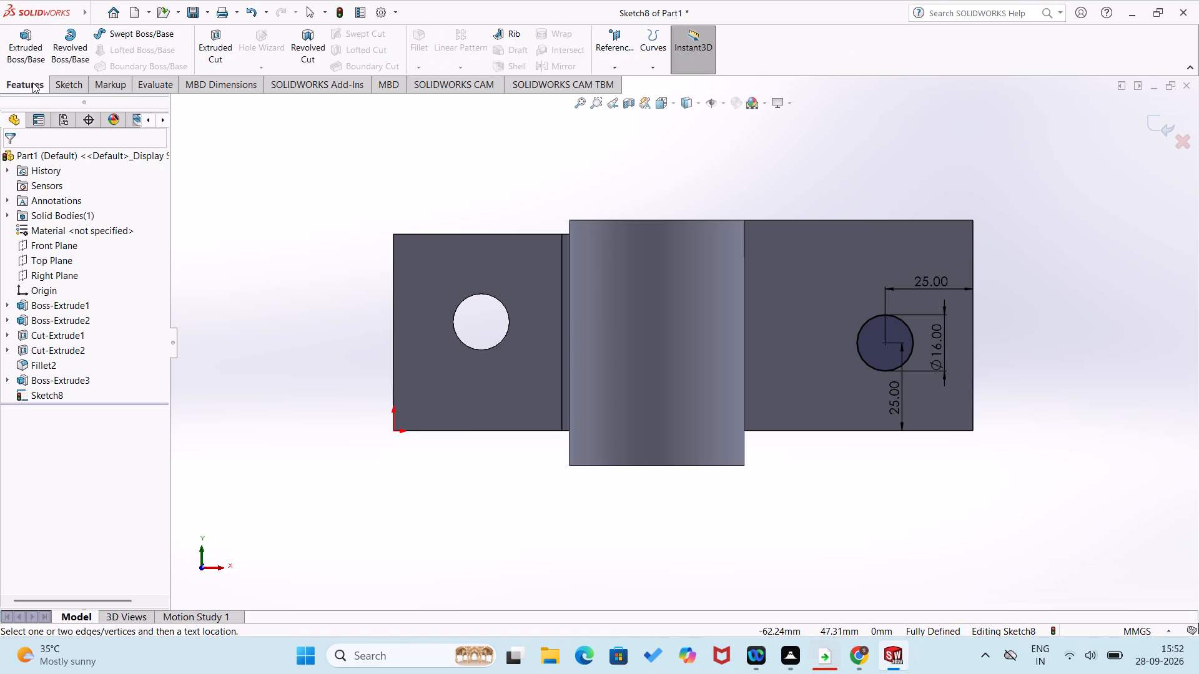
{"action": "middle_click_drag", "start_coordinate": [295, 327], "coordinate": [276, 271]}
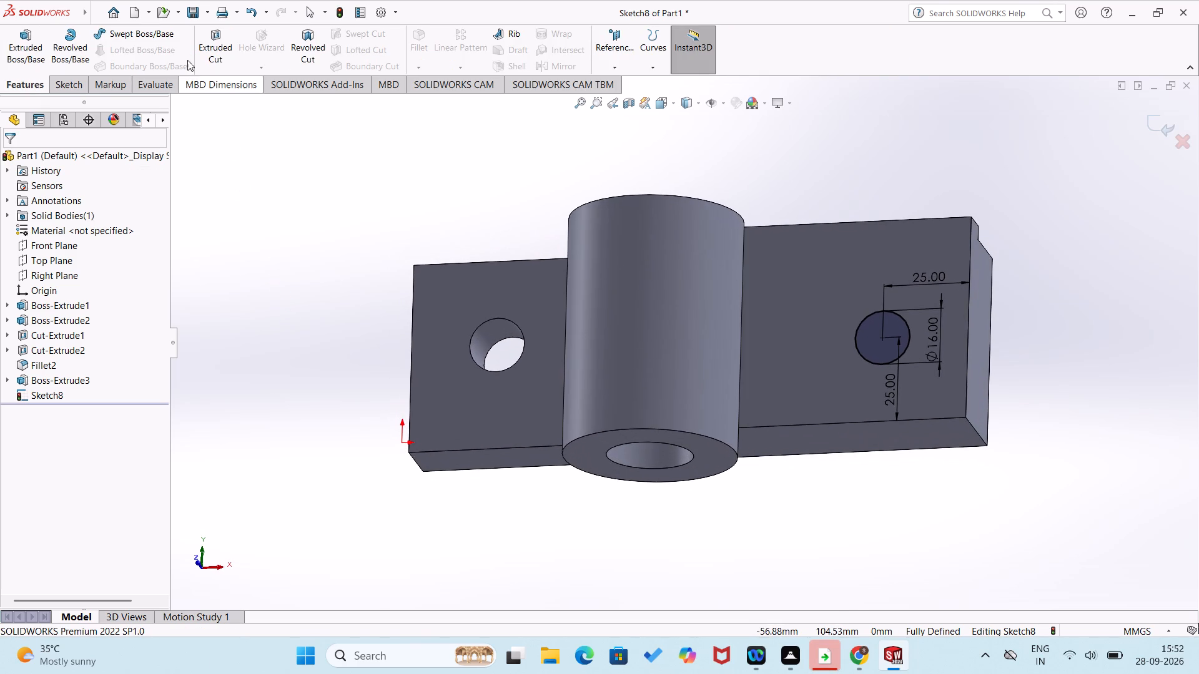
{"action": "left_click", "coordinate": [212, 51]}
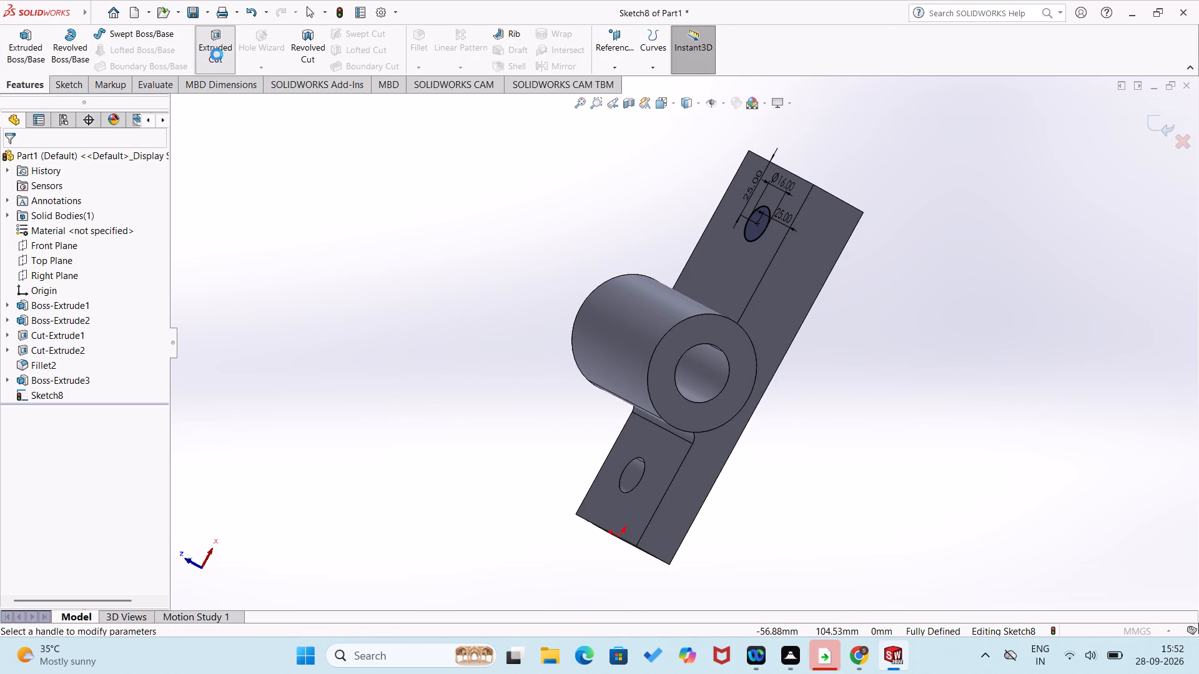
{"action": "left_click", "coordinate": [8, 158]}
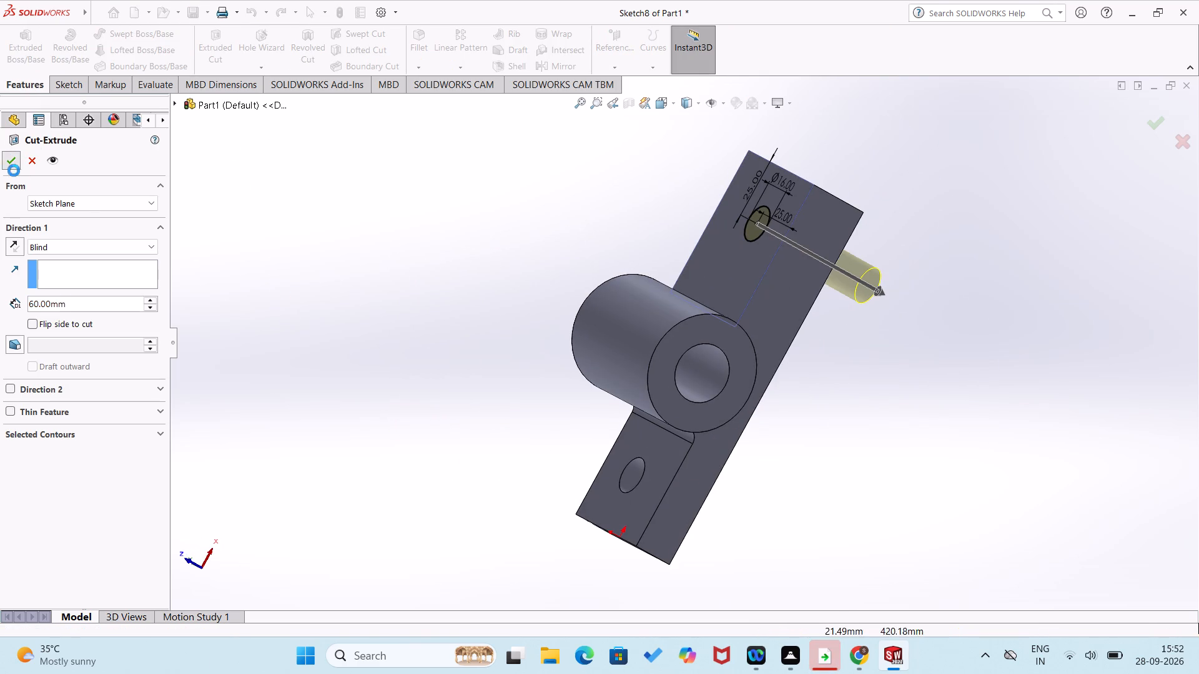
{"action": "left_click", "coordinate": [317, 305]}
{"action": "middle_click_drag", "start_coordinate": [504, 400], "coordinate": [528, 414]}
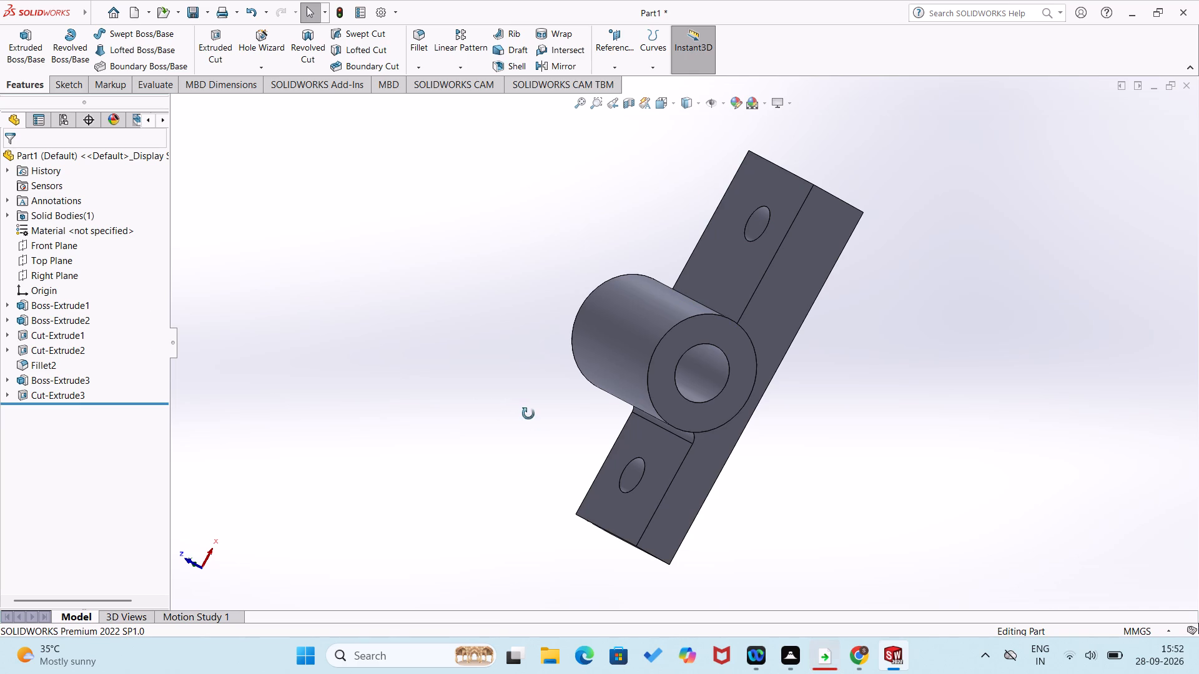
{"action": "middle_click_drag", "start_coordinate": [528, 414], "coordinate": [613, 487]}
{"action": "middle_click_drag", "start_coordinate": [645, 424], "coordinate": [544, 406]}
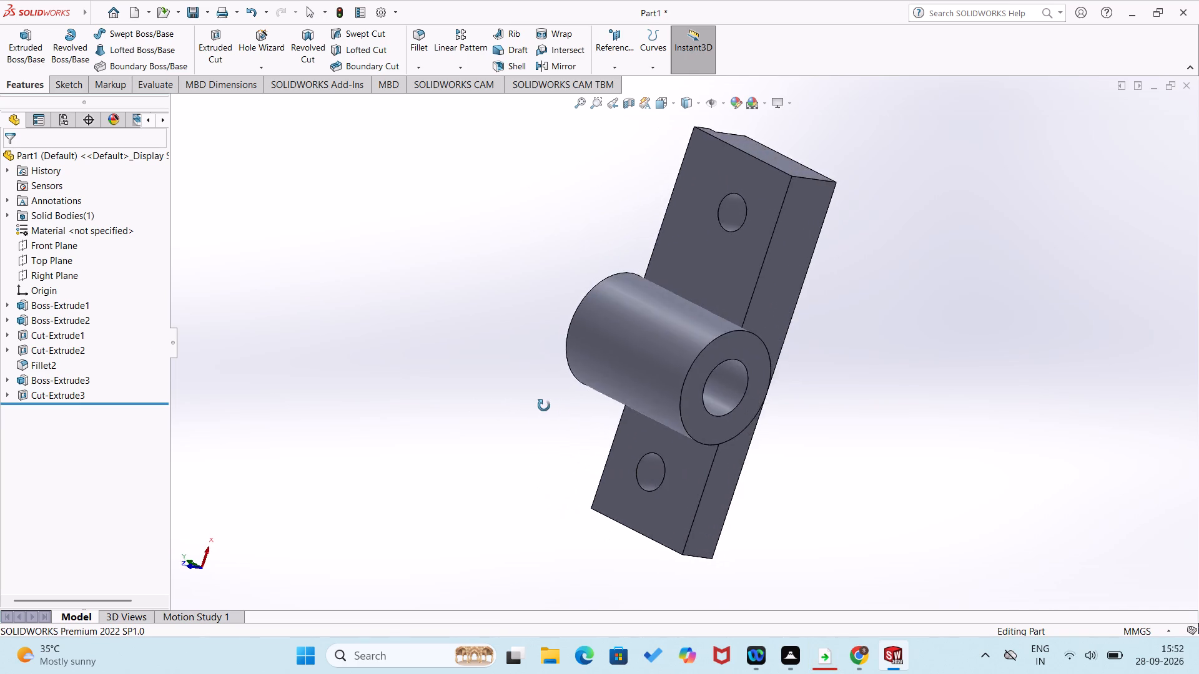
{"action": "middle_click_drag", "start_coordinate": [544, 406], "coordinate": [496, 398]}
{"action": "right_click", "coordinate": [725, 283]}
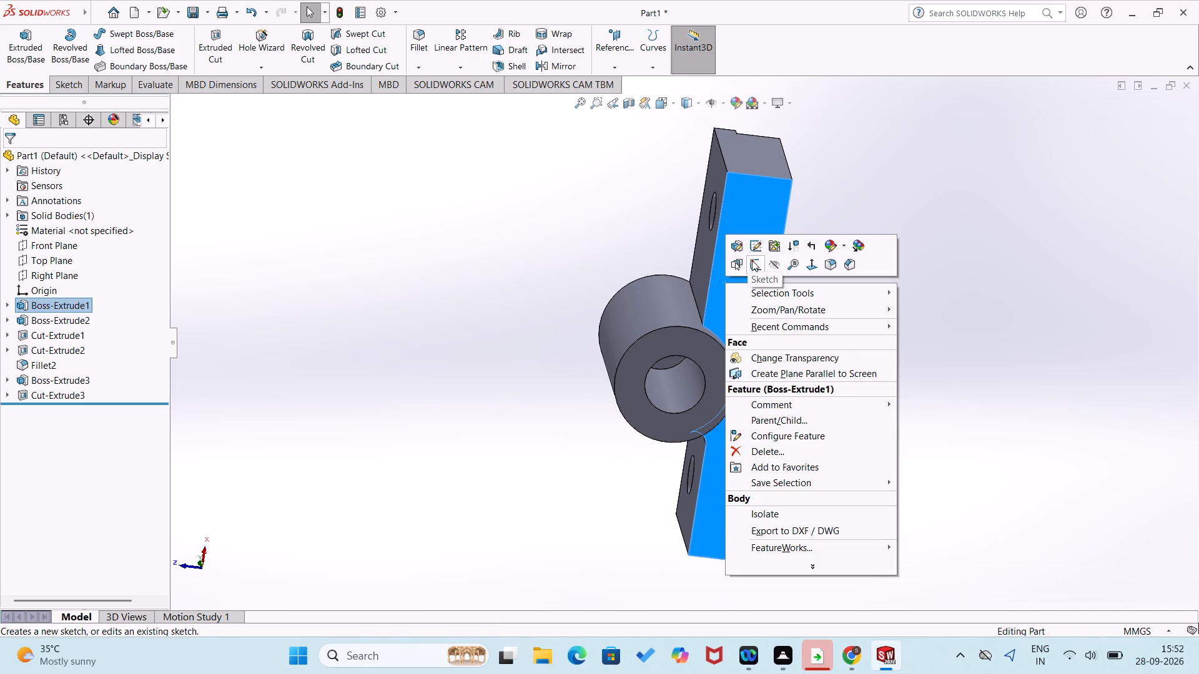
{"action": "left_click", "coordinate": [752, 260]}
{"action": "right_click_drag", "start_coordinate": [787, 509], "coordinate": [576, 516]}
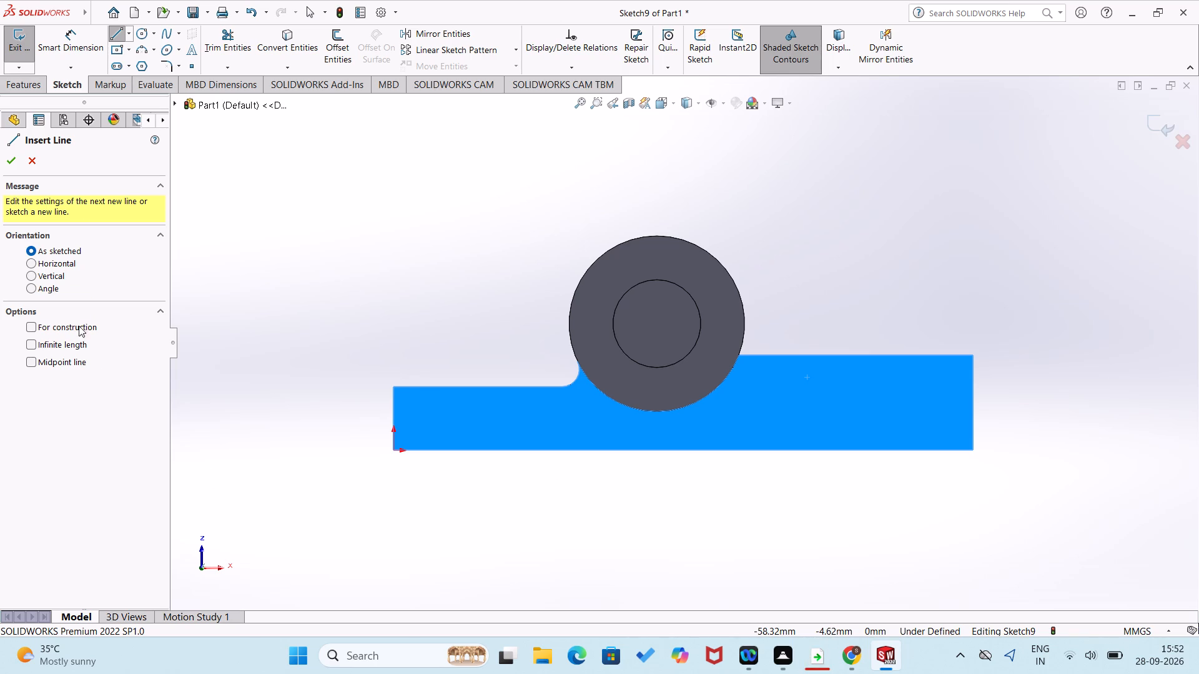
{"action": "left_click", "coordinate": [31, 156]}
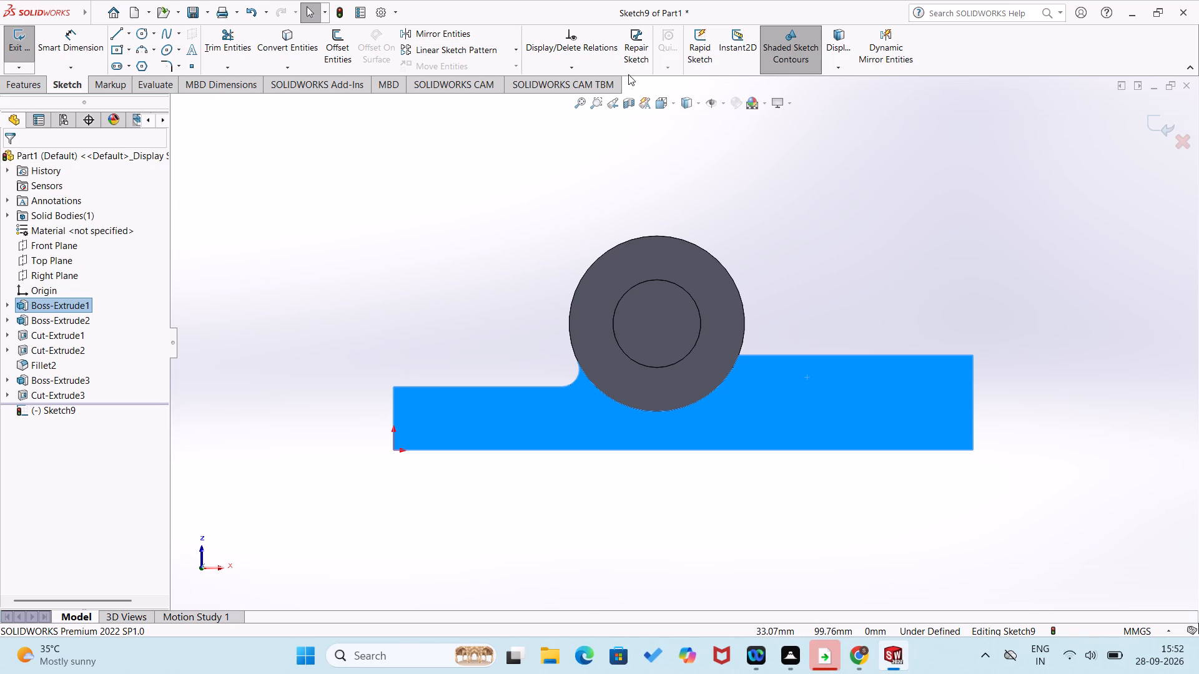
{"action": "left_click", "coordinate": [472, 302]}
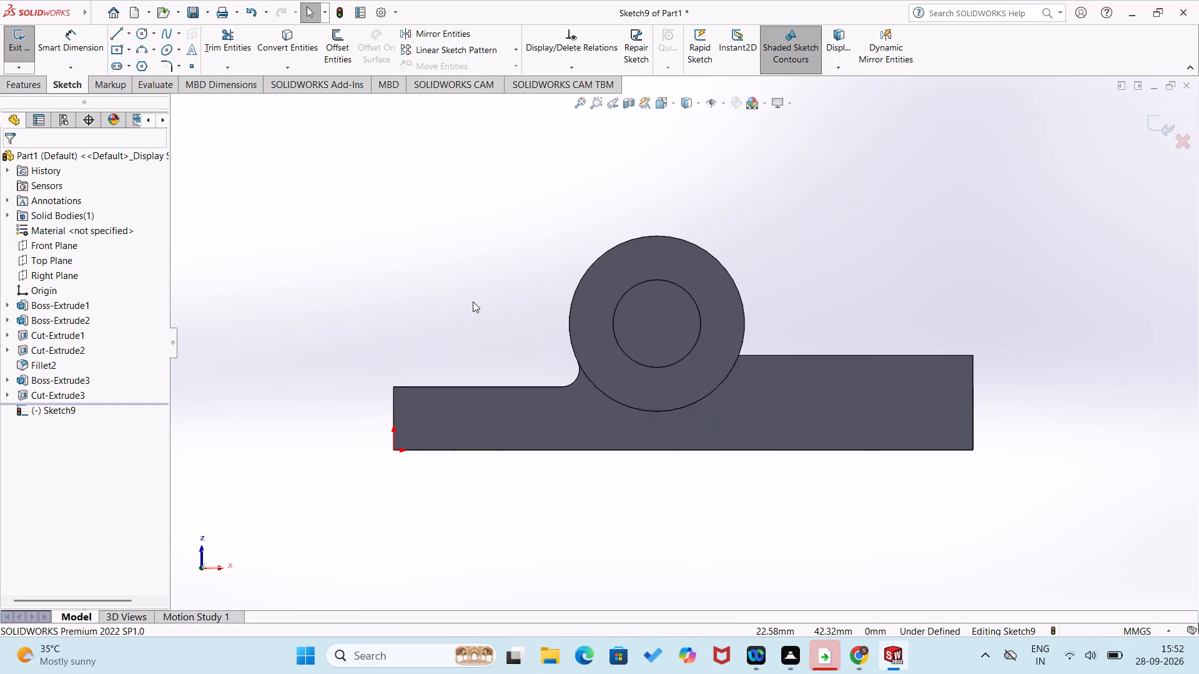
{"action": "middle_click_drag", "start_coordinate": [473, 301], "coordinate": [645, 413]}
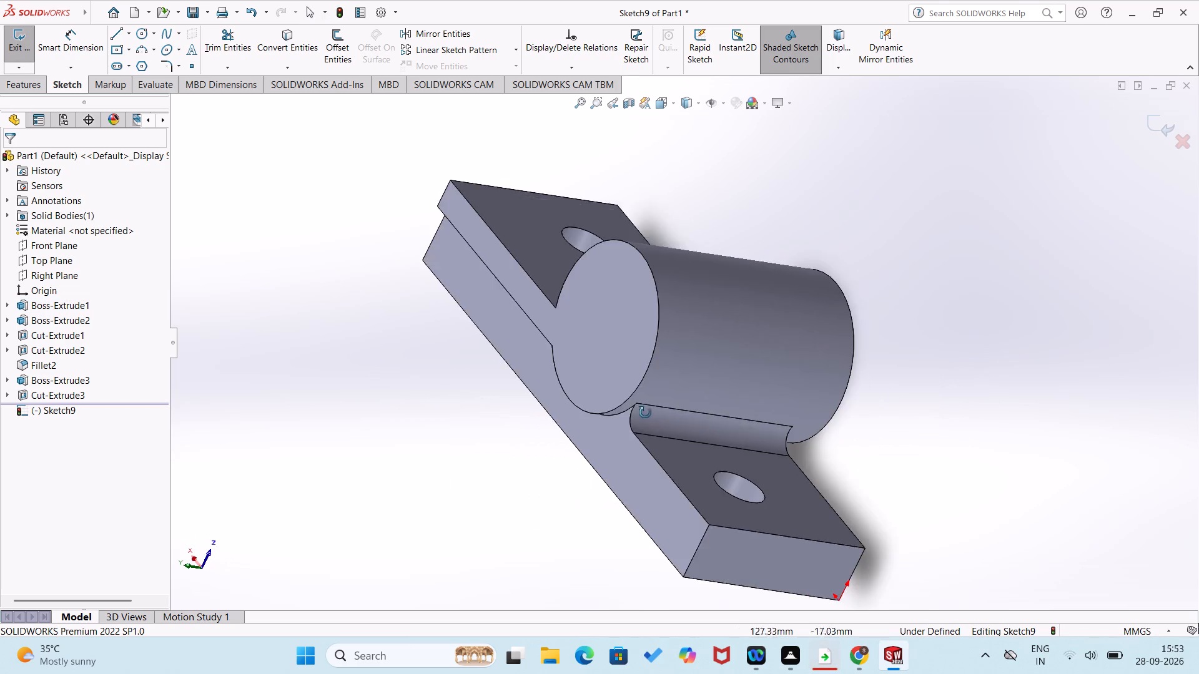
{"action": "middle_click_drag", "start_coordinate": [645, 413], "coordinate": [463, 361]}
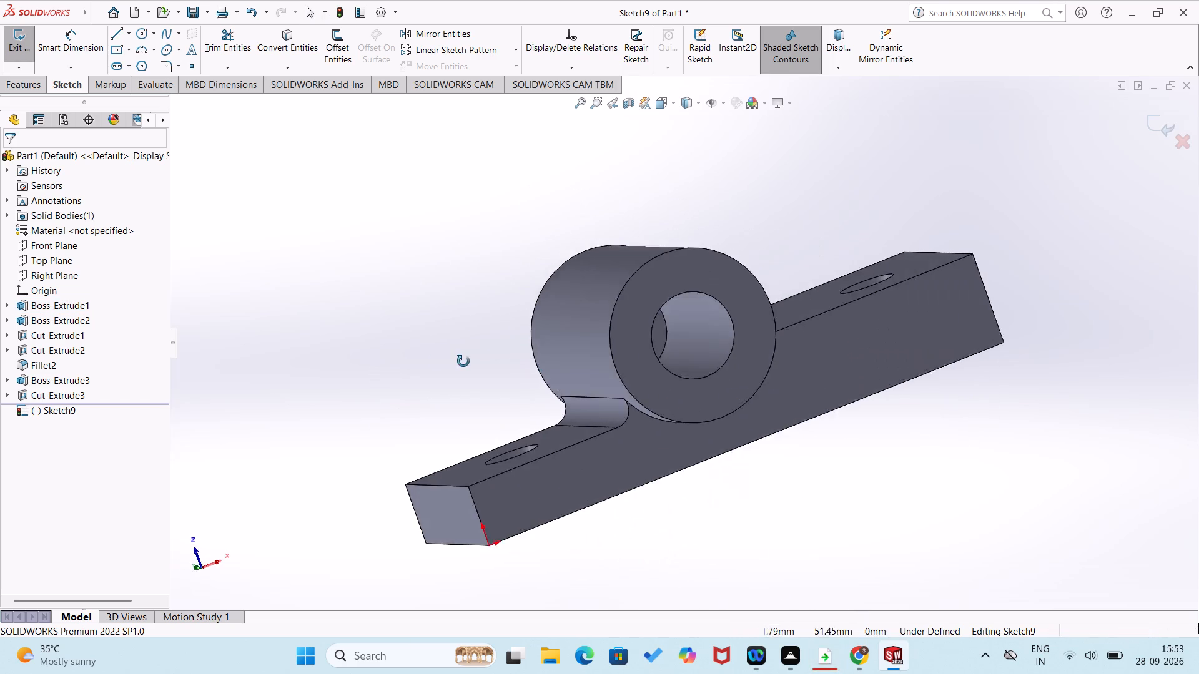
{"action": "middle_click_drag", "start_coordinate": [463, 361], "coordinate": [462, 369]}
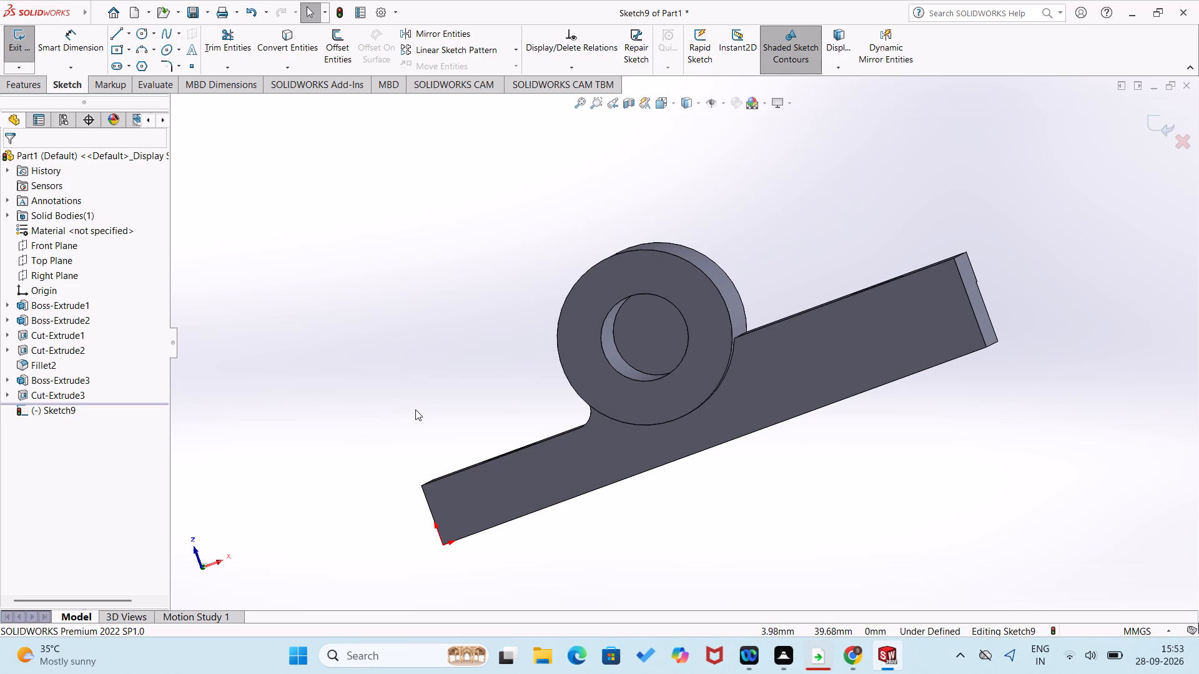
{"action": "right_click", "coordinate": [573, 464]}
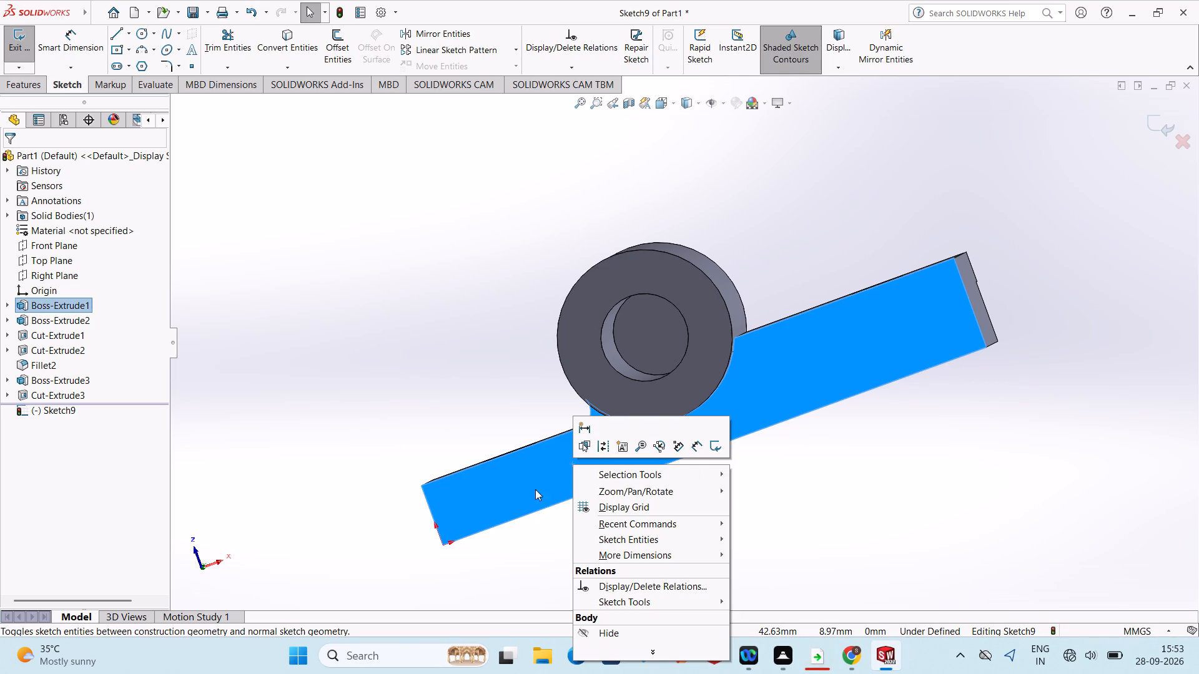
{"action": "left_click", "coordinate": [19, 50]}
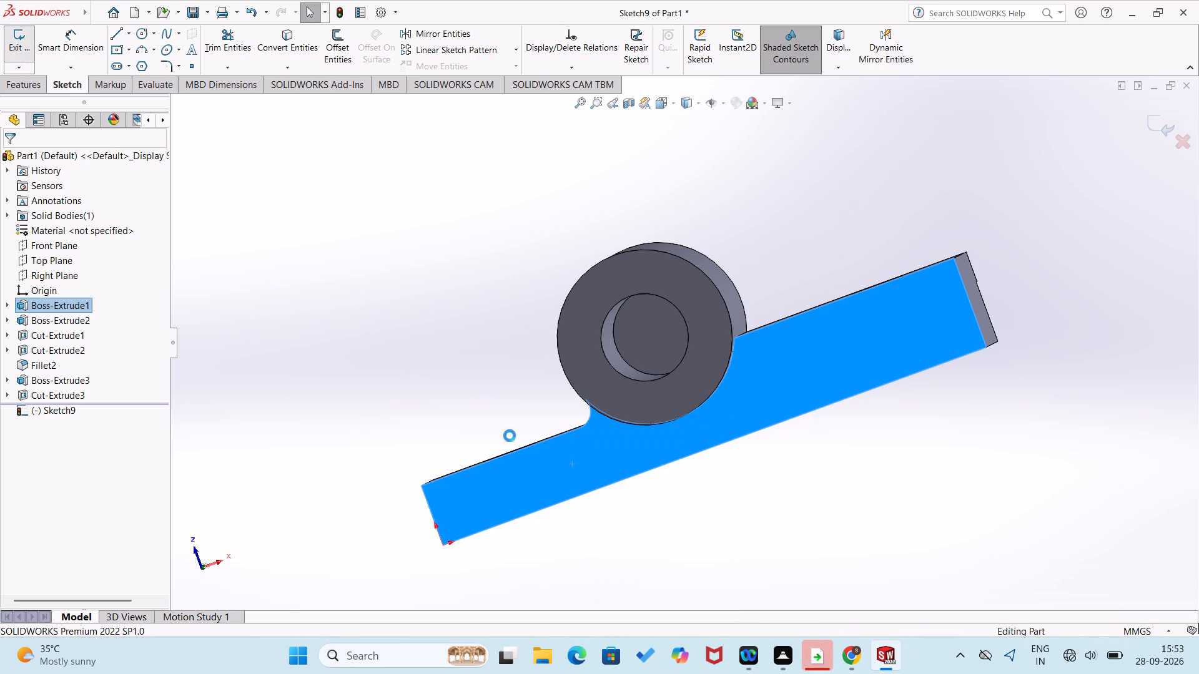
Start a sketch on the block's long side face at the origin and draw a circle of 12.5 mm radius concentric with the cylinder's bore.
{"action": "right_click", "coordinate": [551, 477]}
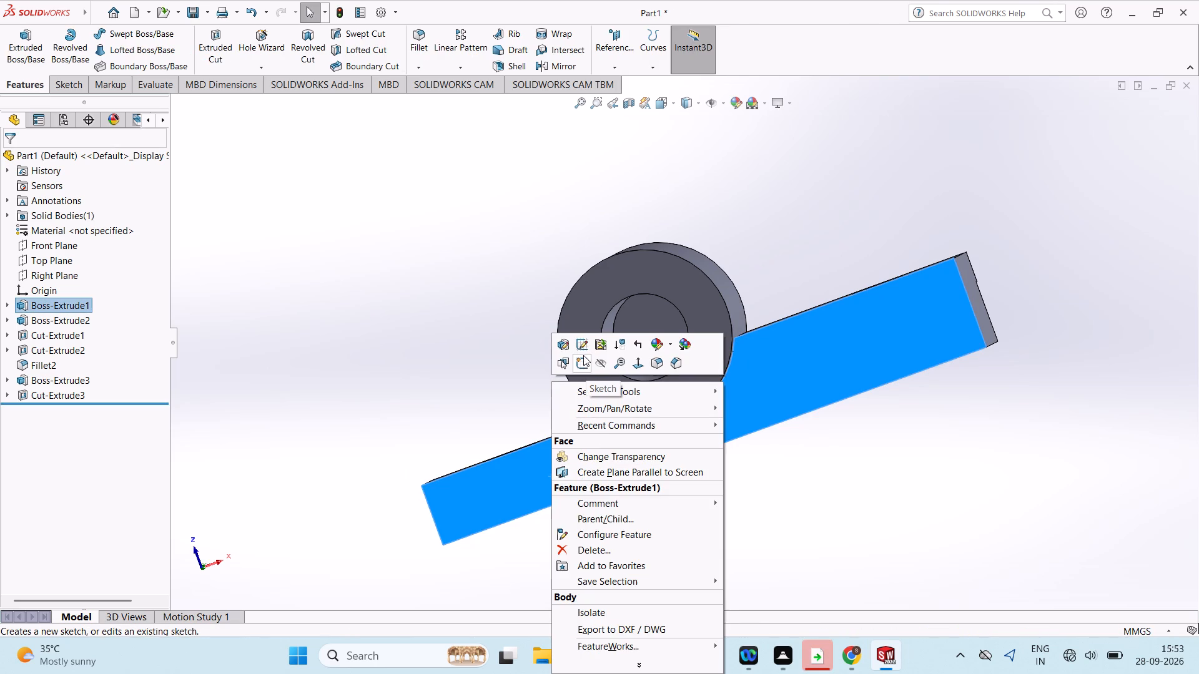
{"action": "left_click", "coordinate": [581, 361]}
{"action": "left_click", "coordinate": [474, 306]}
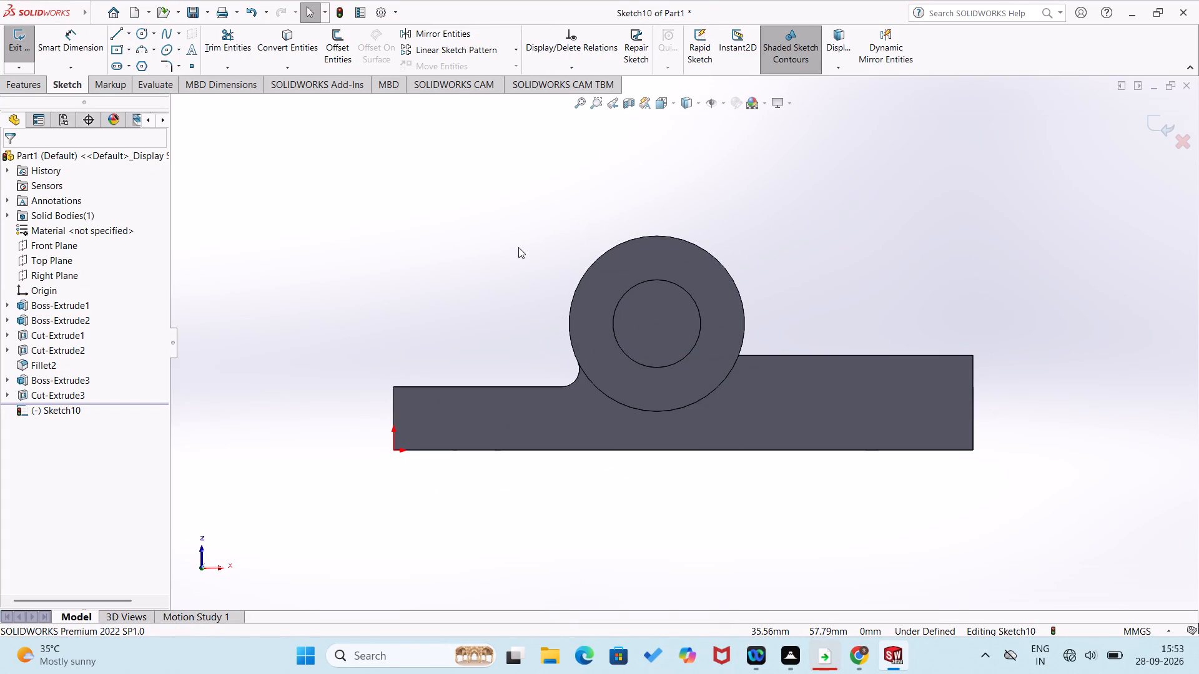
{"action": "right_click_drag", "start_coordinate": [488, 311], "coordinate": [658, 182]}
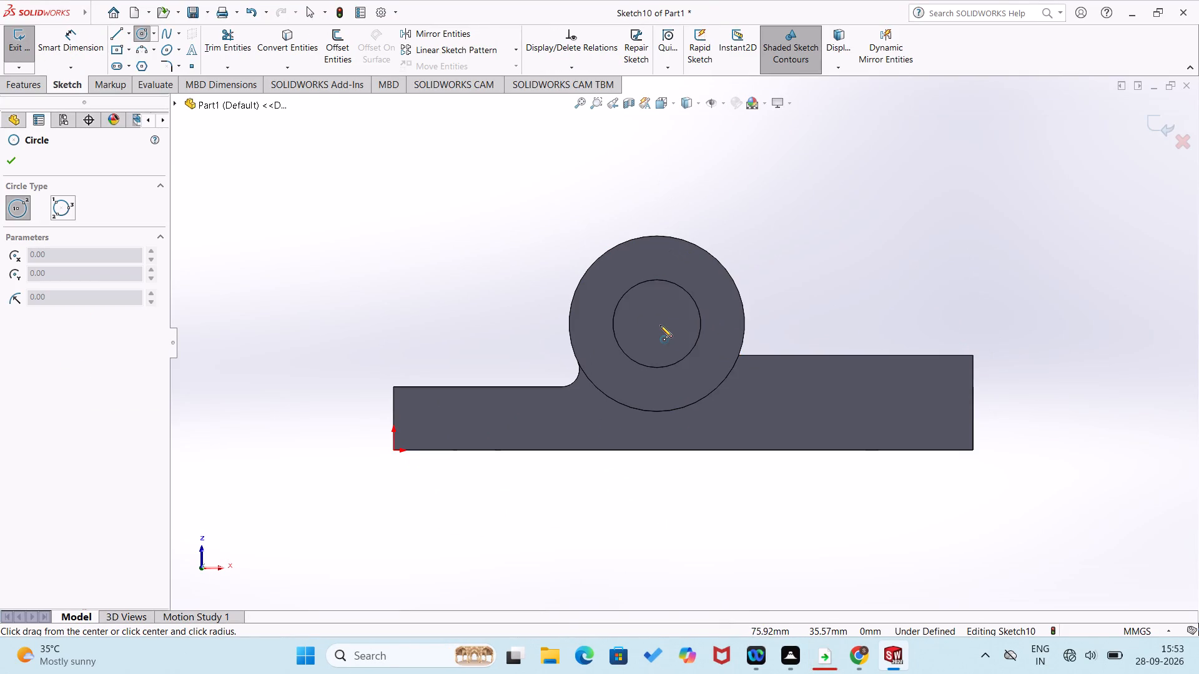
{"action": "left_click", "coordinate": [656, 325]}
{"action": "left_click", "coordinate": [679, 359]}
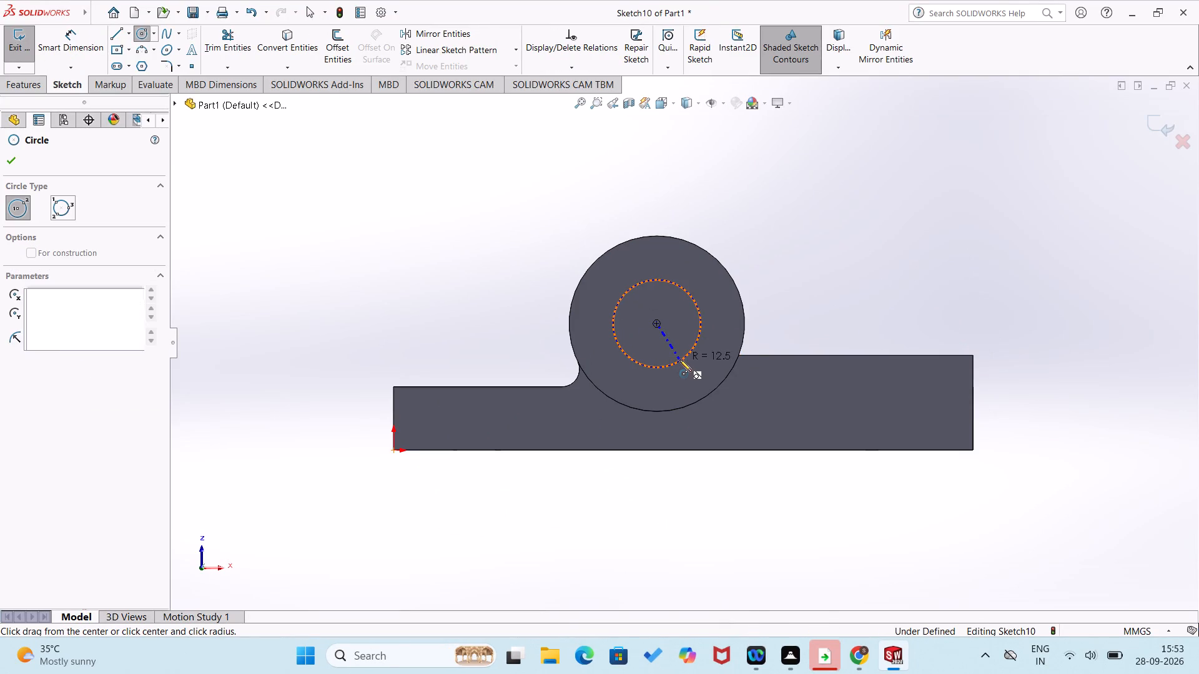
Dimension the circle's diameter and accept it at 25 mm.
{"action": "right_click_drag", "start_coordinate": [749, 338], "coordinate": [774, 229]}
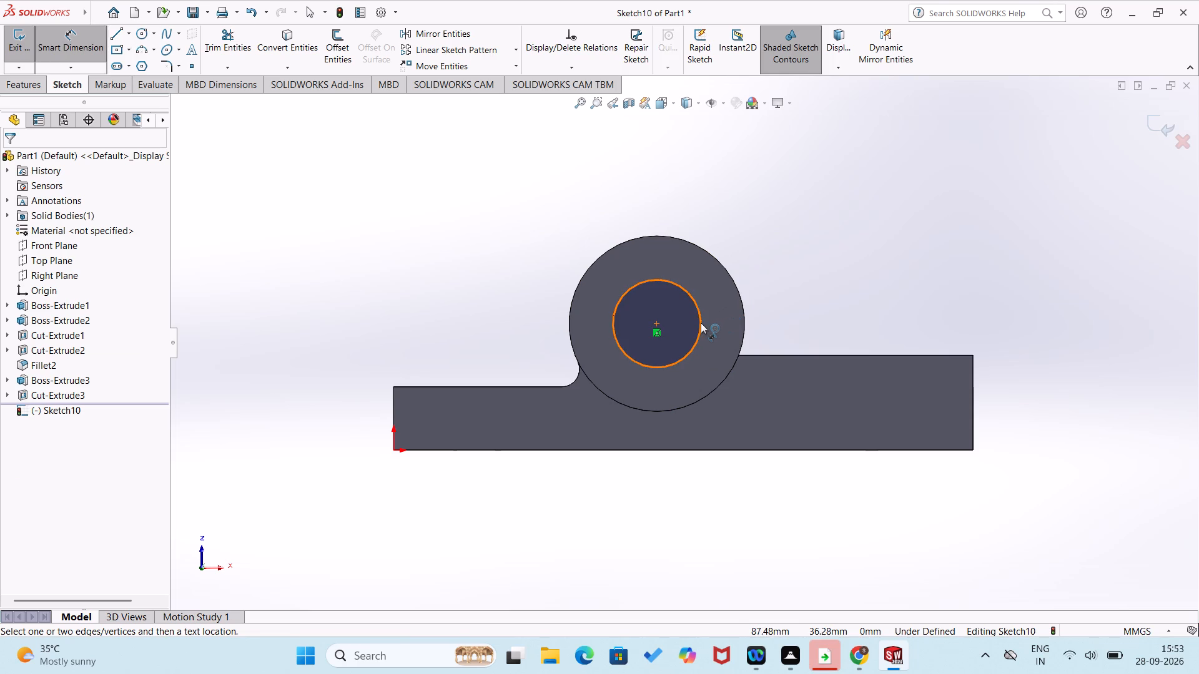
{"action": "left_click", "coordinate": [701, 334]}
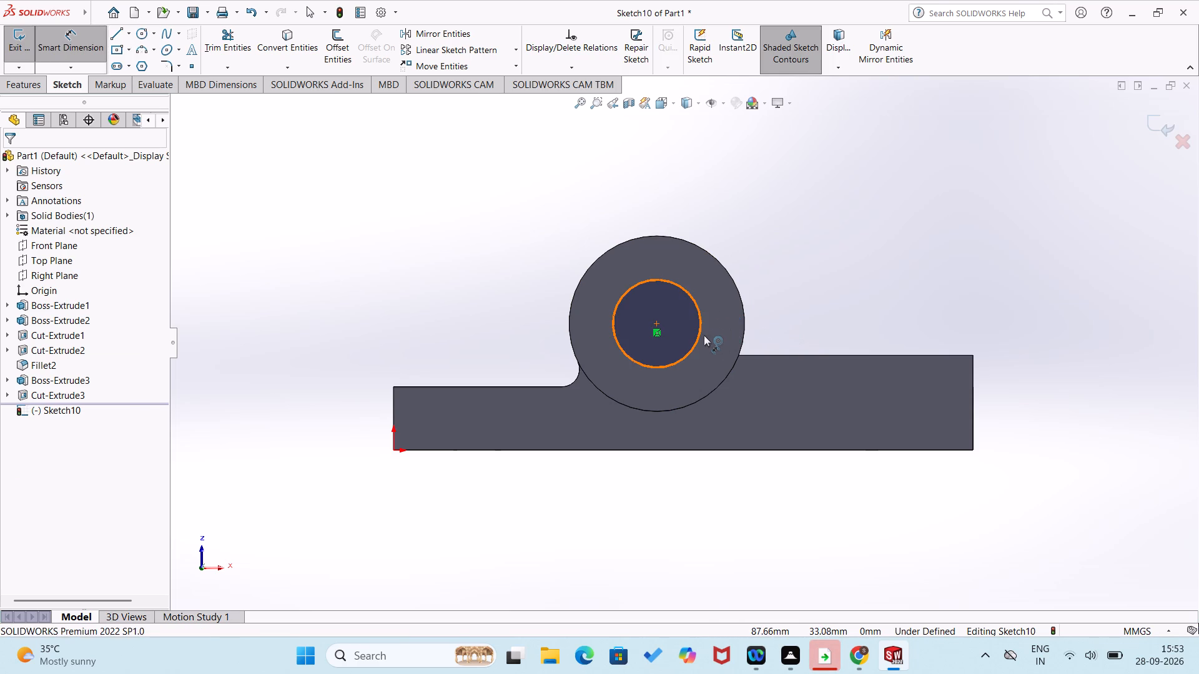
{"action": "left_click", "coordinate": [721, 333]}
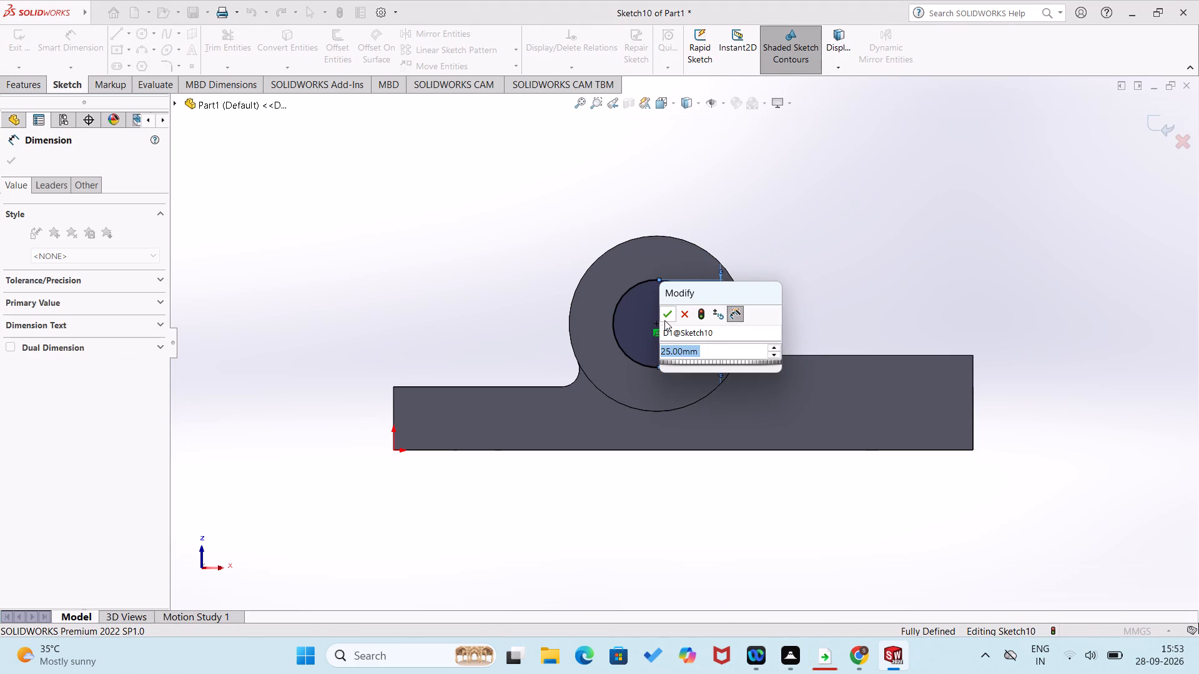
{"action": "left_click", "coordinate": [664, 319]}
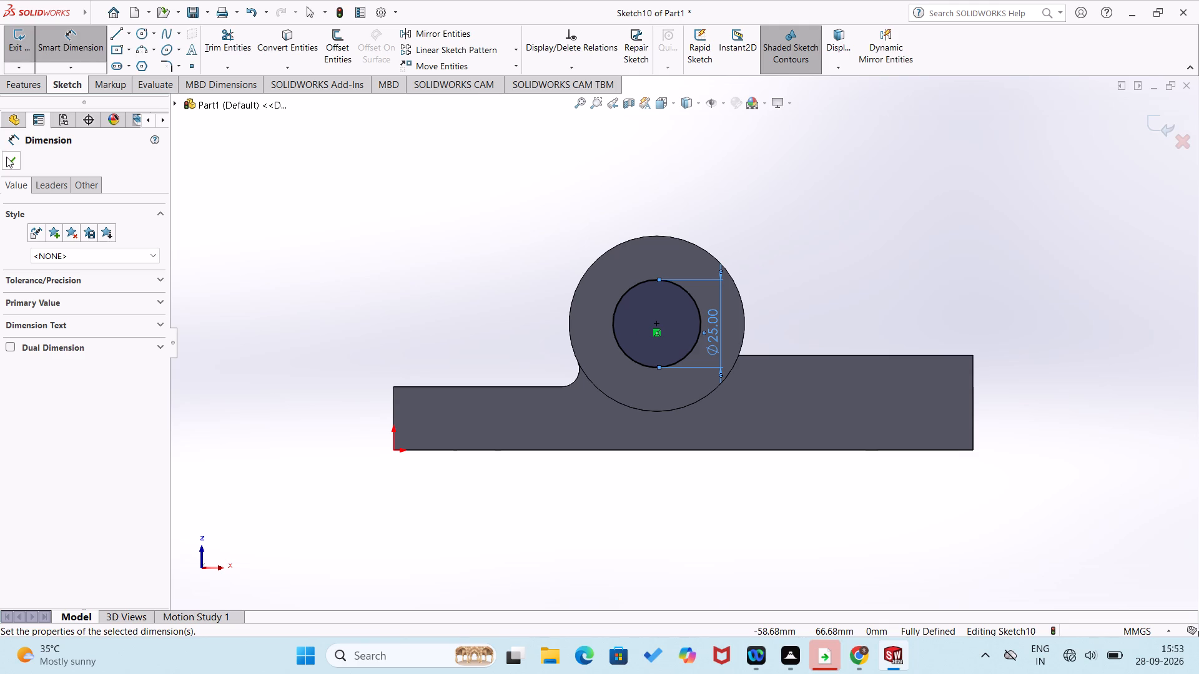
{"action": "left_click", "coordinate": [6, 157]}
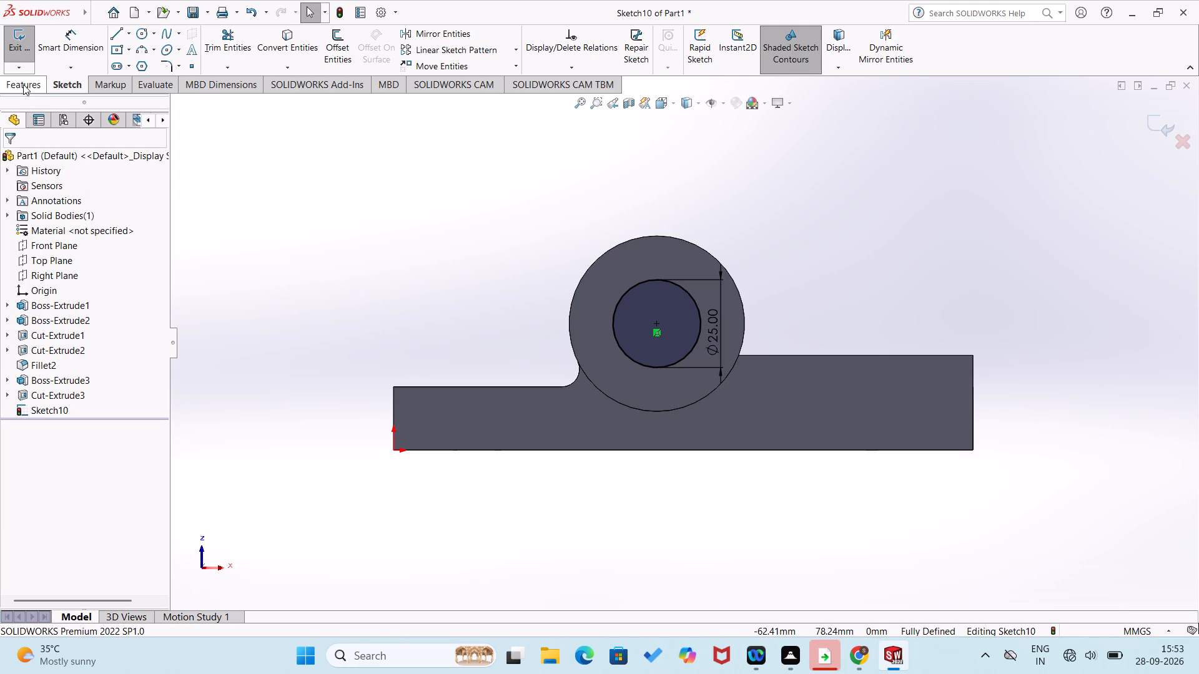
Extrude-cut the 25 mm circle through the cylinder with a blind depth of 80 mm.
{"action": "left_click", "coordinate": [22, 84]}
{"action": "middle_click_drag", "start_coordinate": [269, 238], "coordinate": [293, 273]}
{"action": "middle_click_drag", "start_coordinate": [295, 276], "coordinate": [278, 262]}
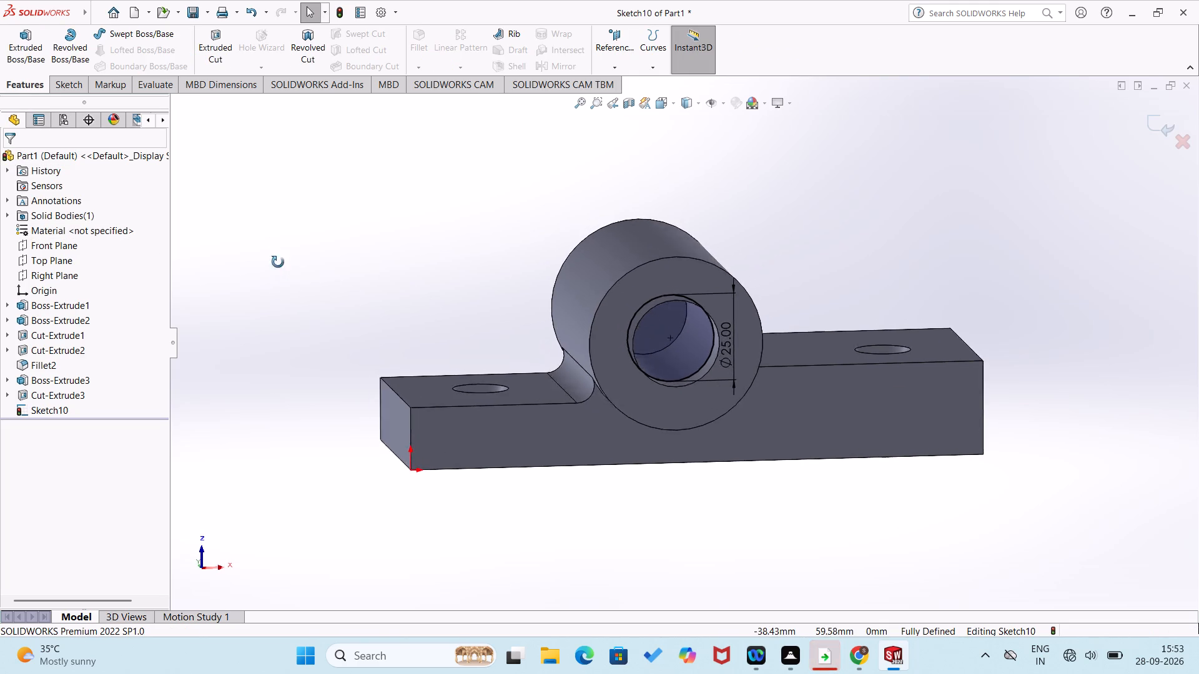
{"action": "middle_click_drag", "start_coordinate": [278, 262], "coordinate": [134, 230]}
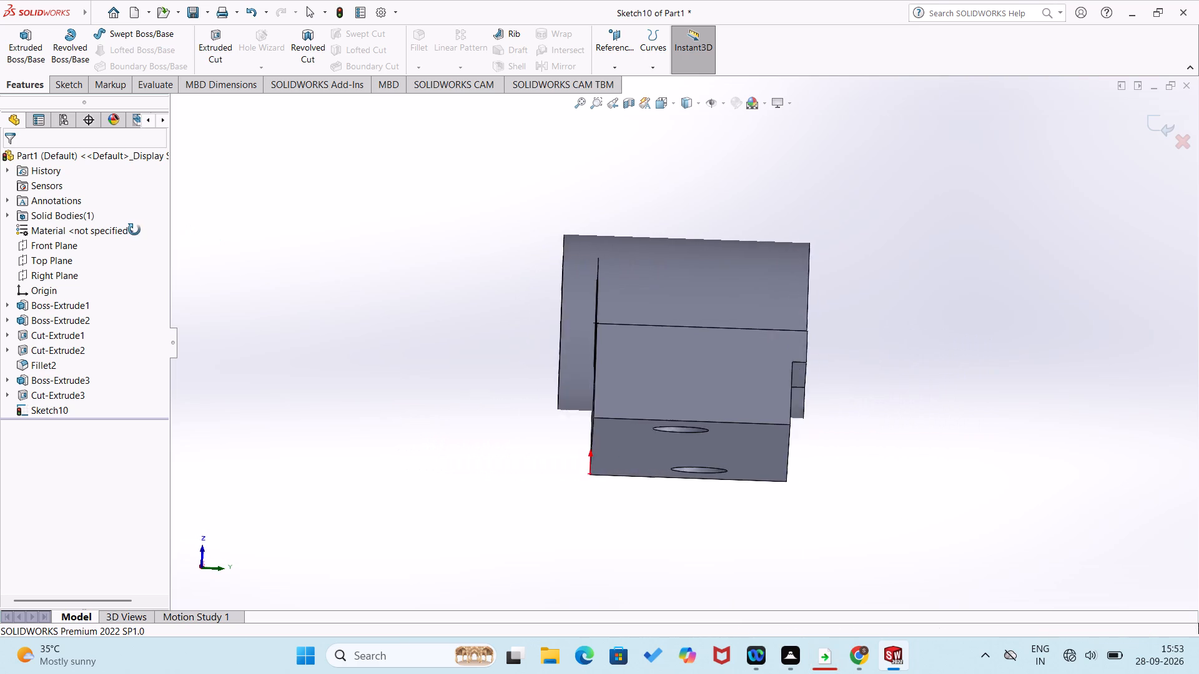
{"action": "middle_click_drag", "start_coordinate": [134, 230], "coordinate": [237, 278]}
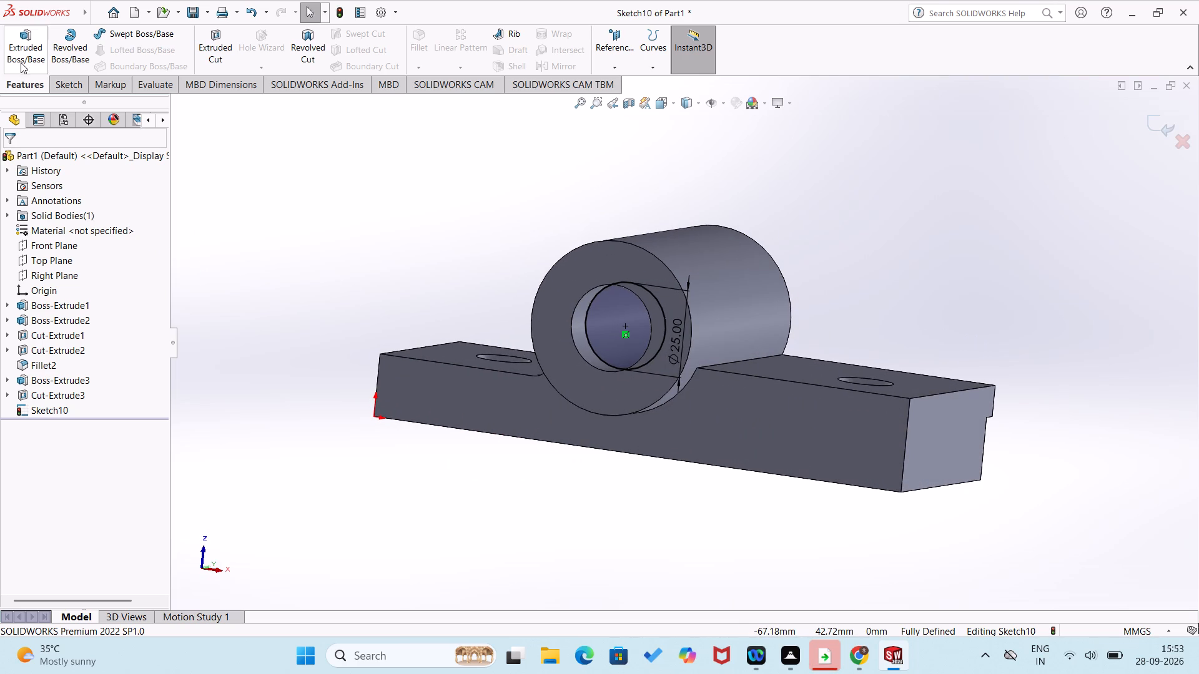
{"action": "left_click", "coordinate": [17, 84]}
{"action": "left_click", "coordinate": [215, 57]}
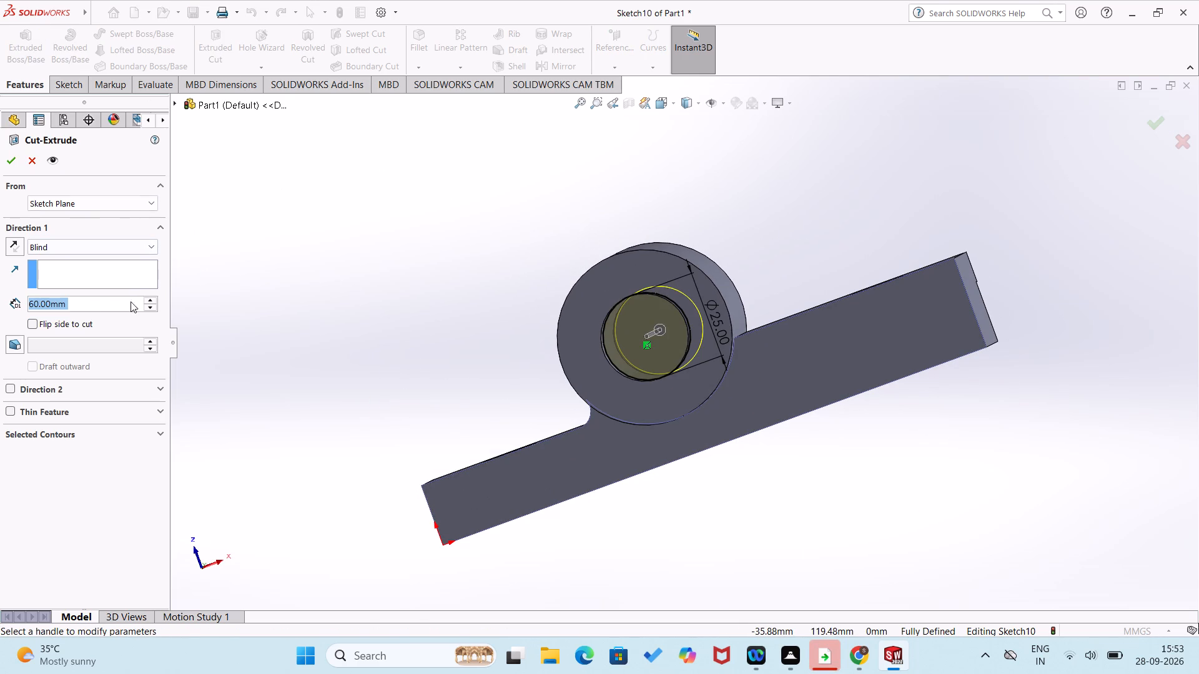
{"action": "left_click", "coordinate": [152, 300]}
{"action": "left_click", "coordinate": [152, 300]}
{"action": "middle_click_drag", "start_coordinate": [305, 299], "coordinate": [505, 372]}
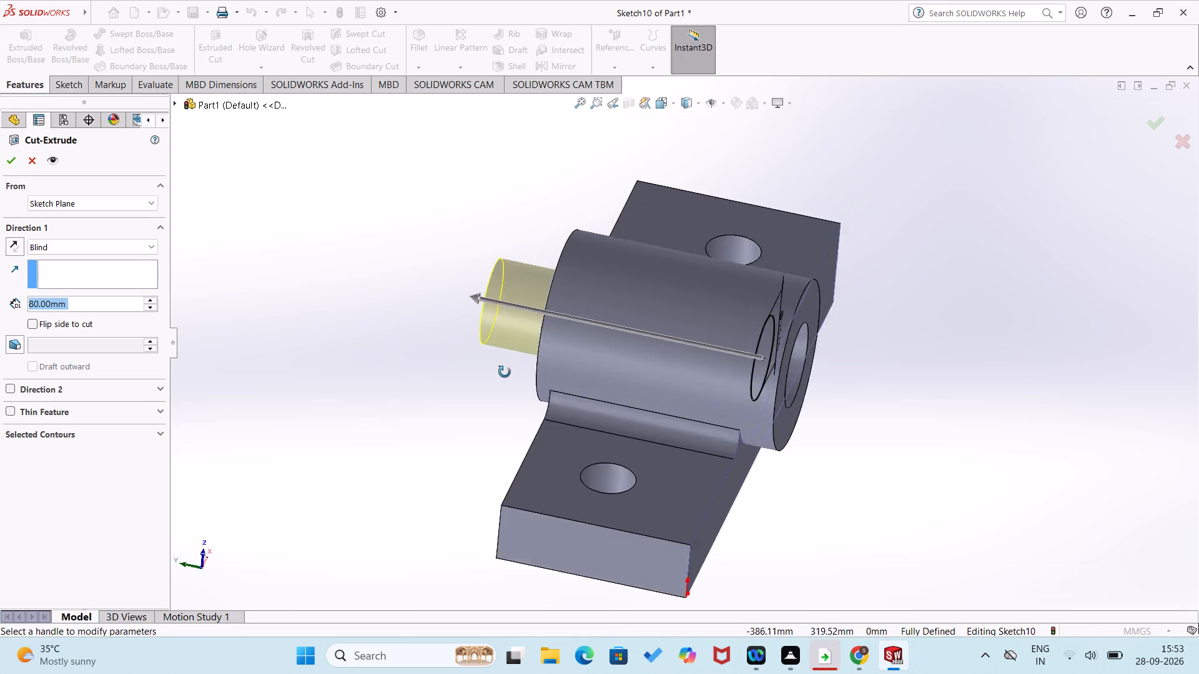
{"action": "middle_click_drag", "start_coordinate": [505, 372], "coordinate": [392, 338]}
{"action": "left_click", "coordinate": [9, 160]}
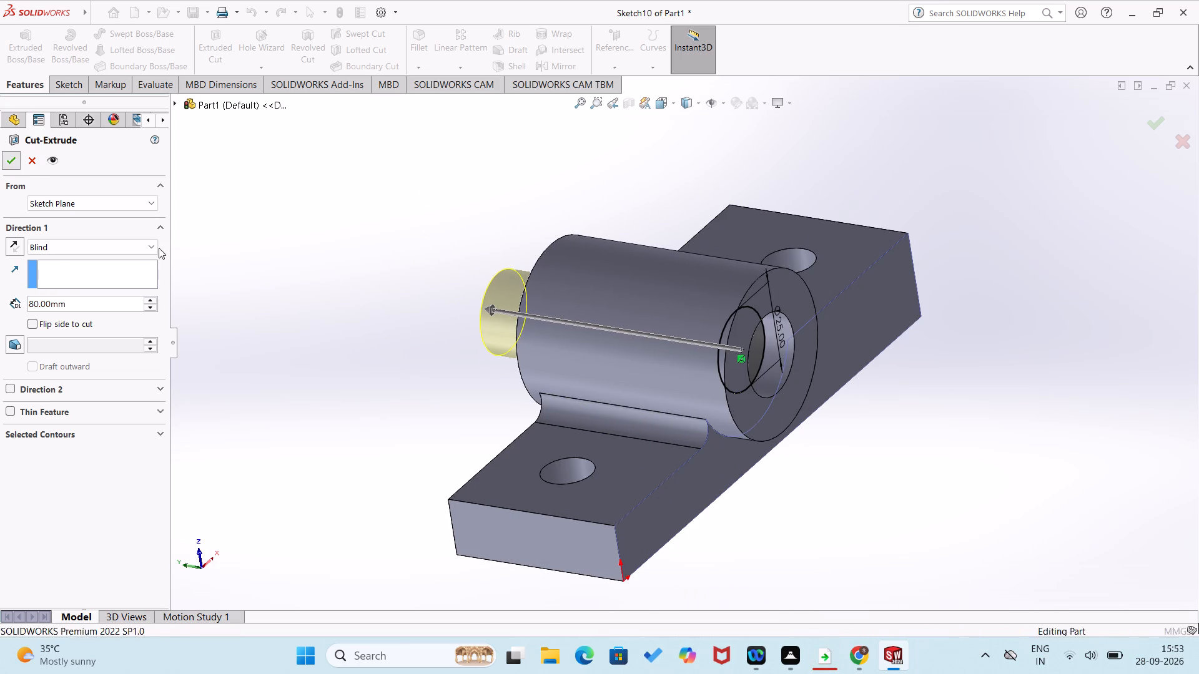
{"action": "left_click", "coordinate": [235, 259]}
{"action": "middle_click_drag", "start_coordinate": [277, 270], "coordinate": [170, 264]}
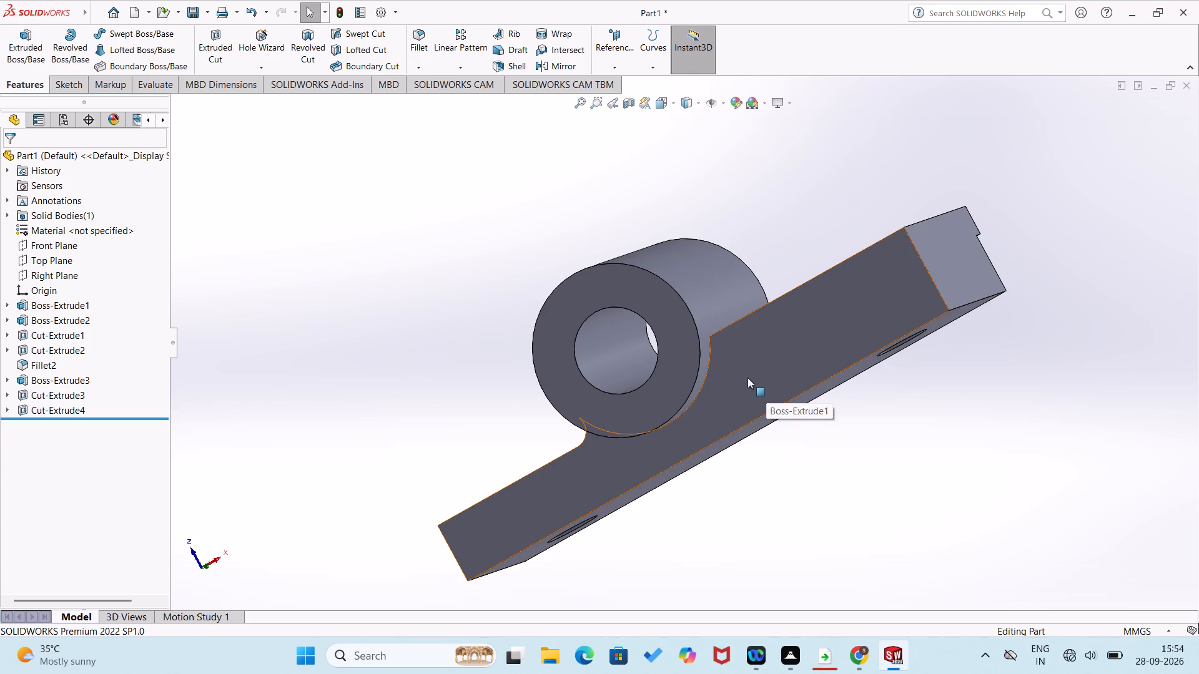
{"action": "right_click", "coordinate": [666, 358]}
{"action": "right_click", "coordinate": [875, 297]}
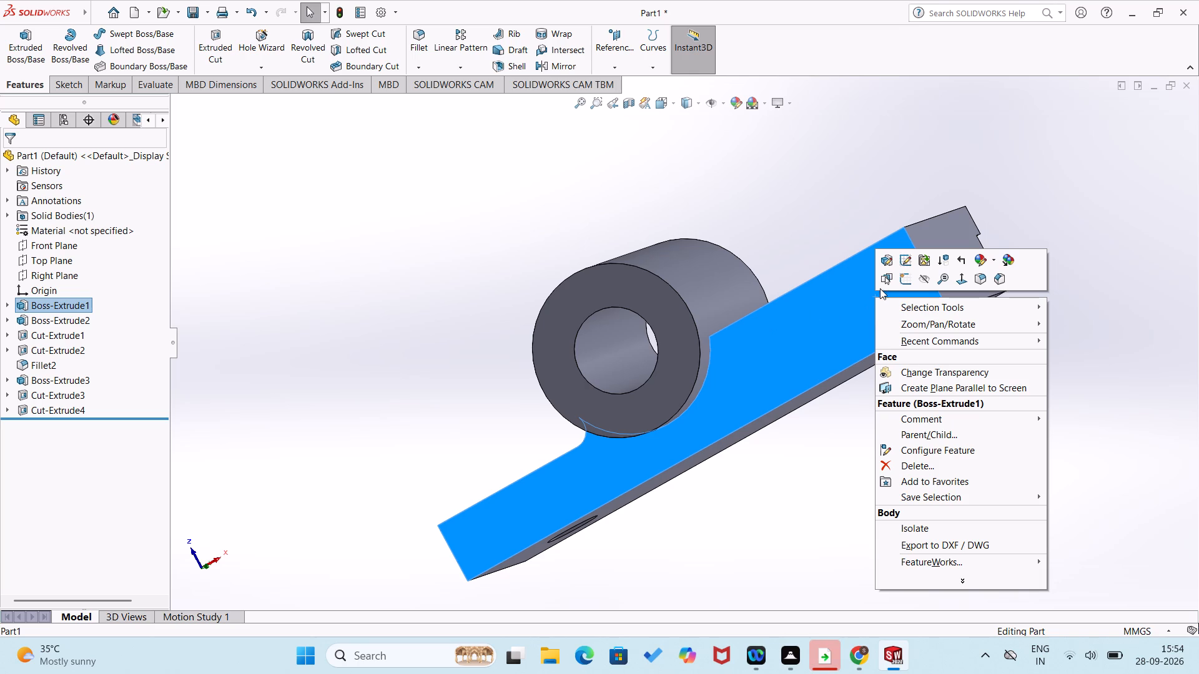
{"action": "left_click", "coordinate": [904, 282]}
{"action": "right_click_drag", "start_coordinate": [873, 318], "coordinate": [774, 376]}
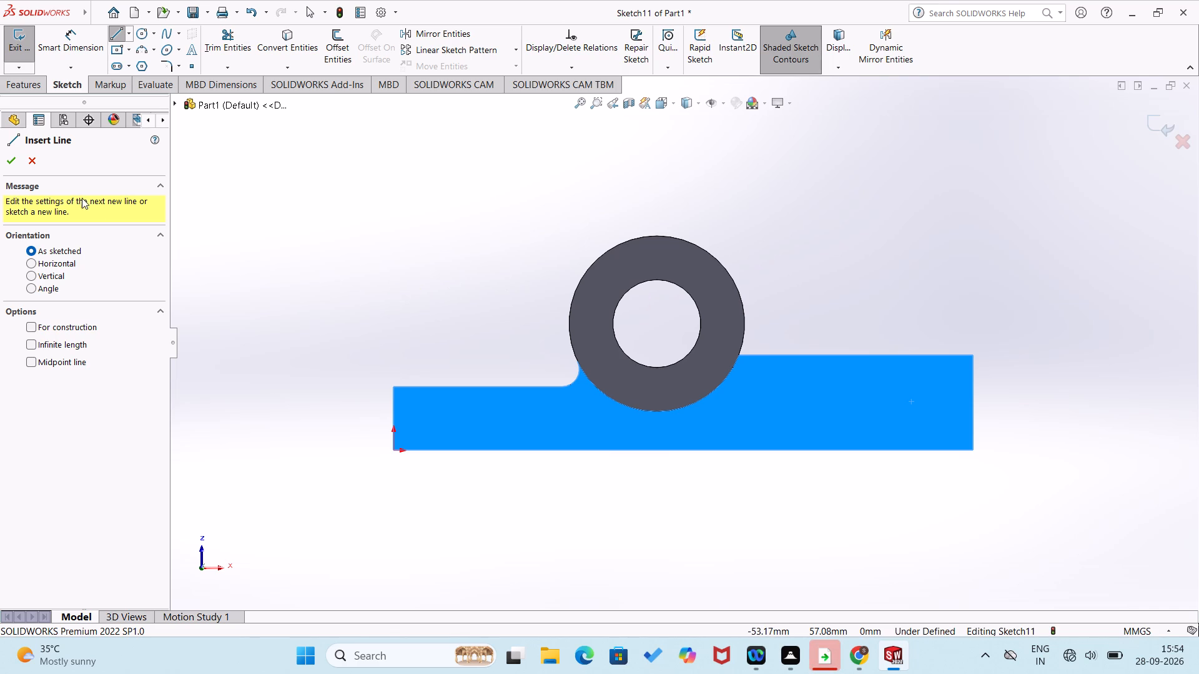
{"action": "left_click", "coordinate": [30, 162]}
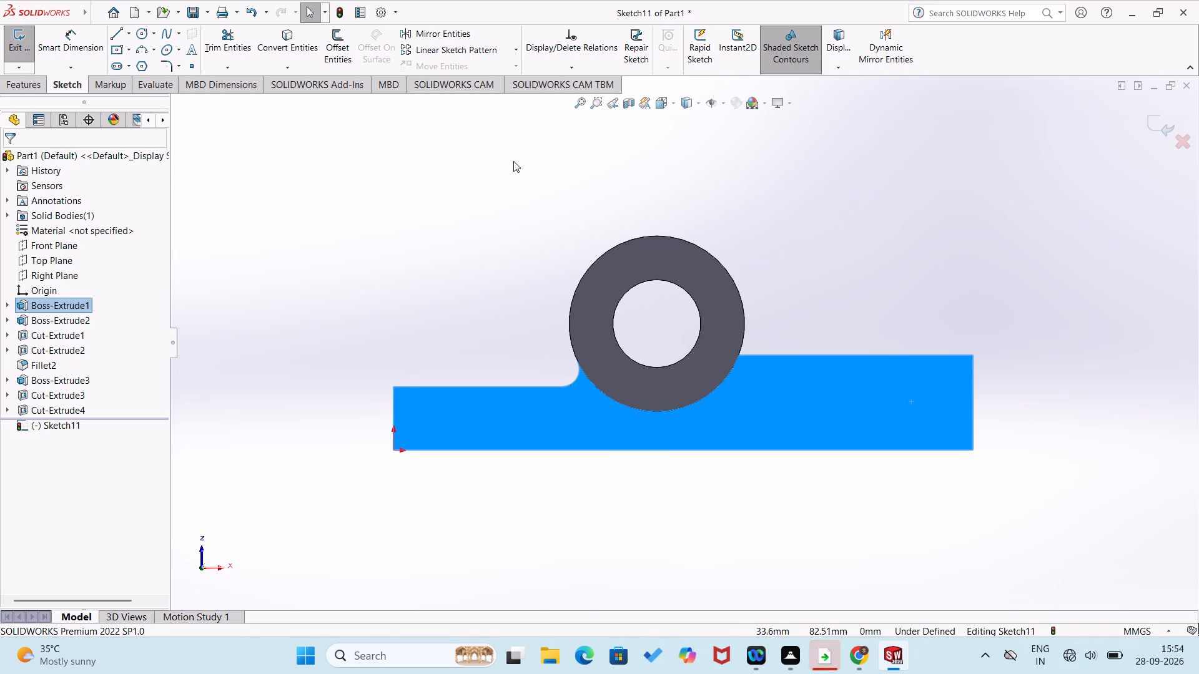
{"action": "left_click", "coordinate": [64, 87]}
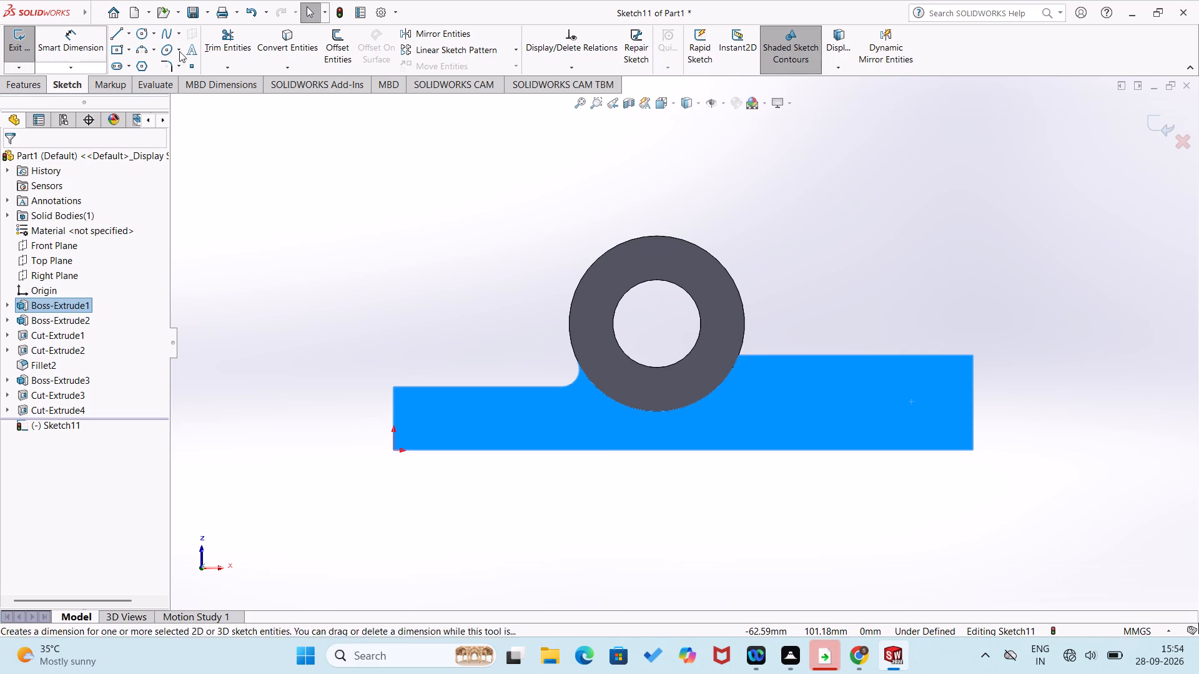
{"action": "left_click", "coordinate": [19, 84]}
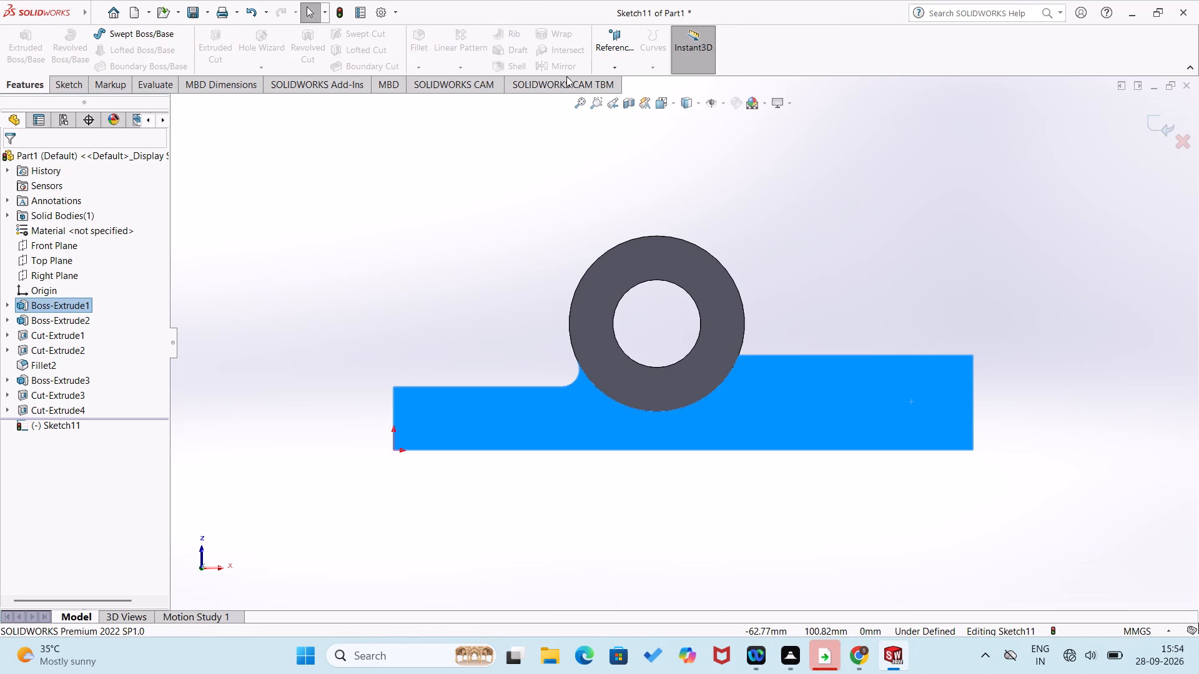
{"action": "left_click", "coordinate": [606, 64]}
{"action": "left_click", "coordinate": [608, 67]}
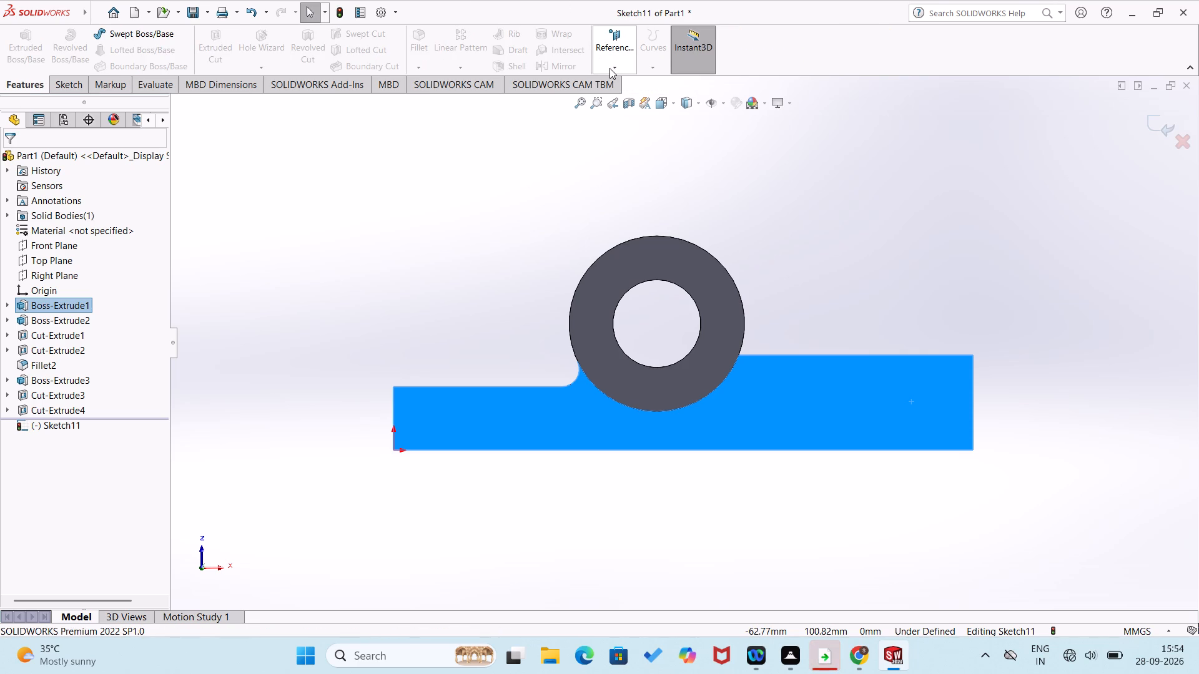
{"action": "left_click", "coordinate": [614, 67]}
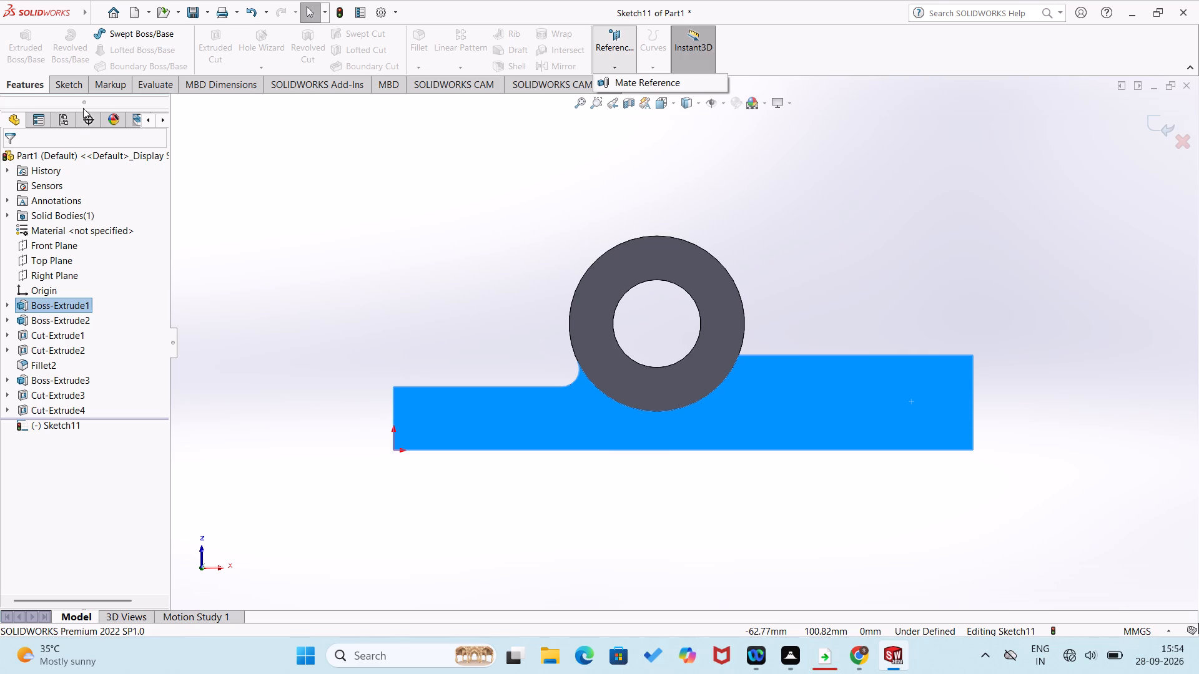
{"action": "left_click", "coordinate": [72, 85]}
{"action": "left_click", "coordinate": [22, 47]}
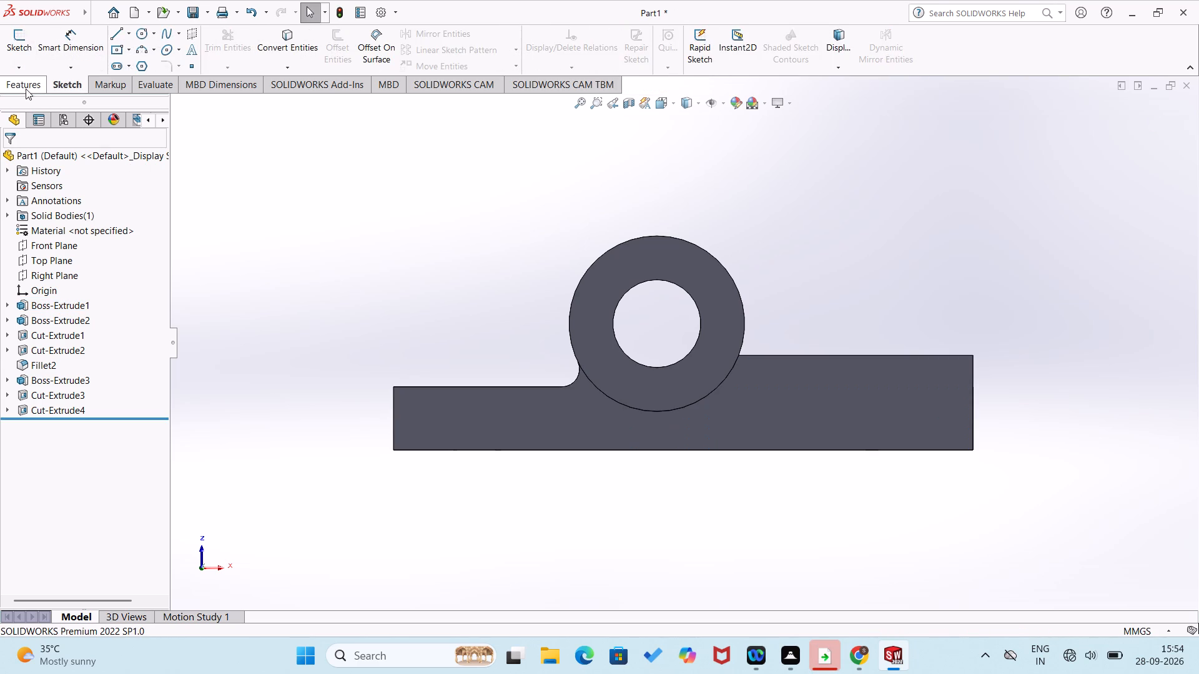
Start a reference plane from the block's long side face, offset 5 mm and flipped into the block.
{"action": "left_click", "coordinate": [26, 90]}
{"action": "left_click", "coordinate": [619, 67]}
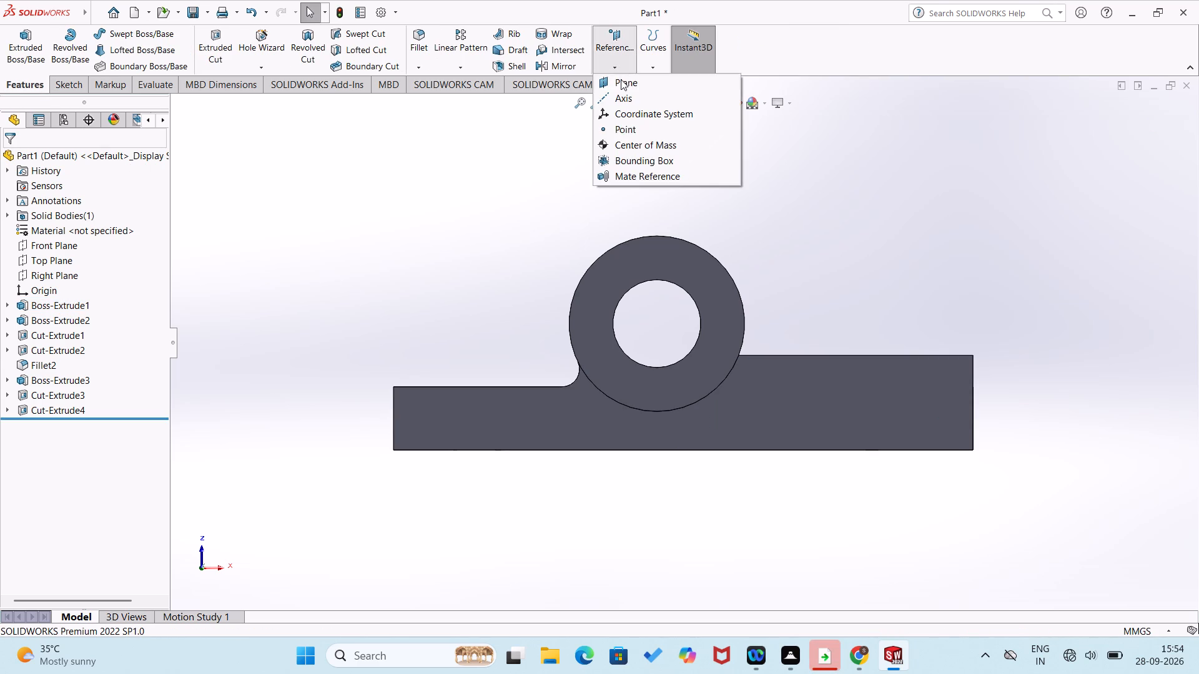
{"action": "left_click", "coordinate": [621, 81]}
{"action": "left_click", "coordinate": [599, 408]}
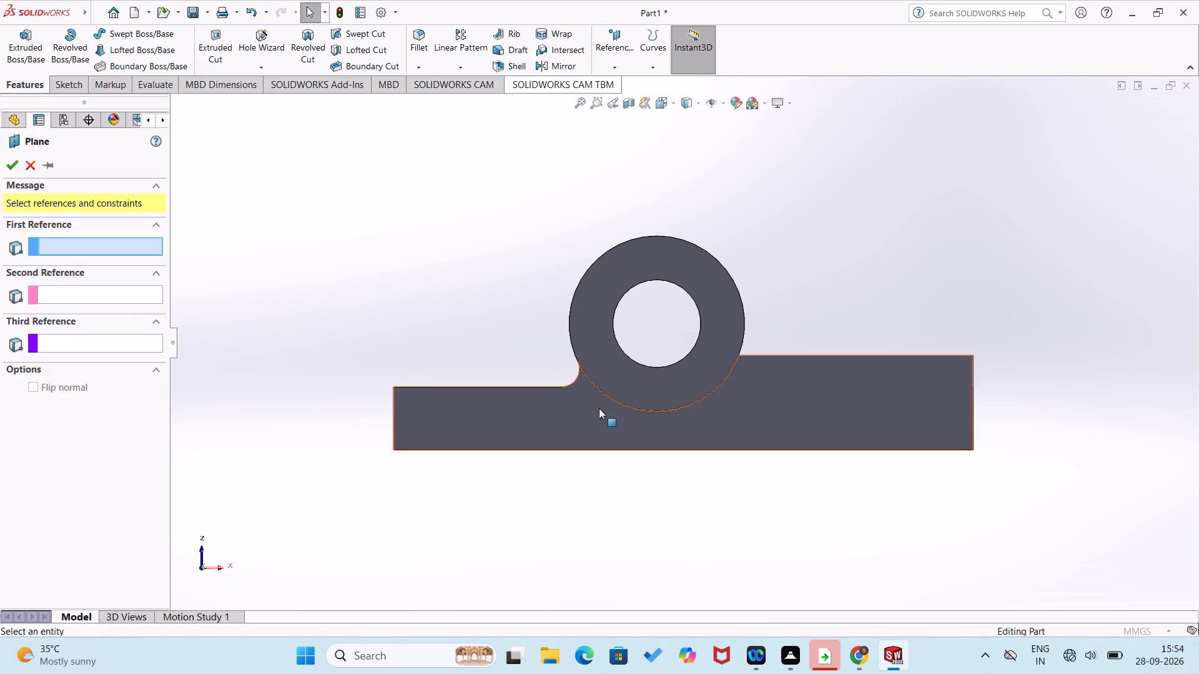
{"action": "middle_click_drag", "start_coordinate": [599, 411], "coordinate": [650, 609]}
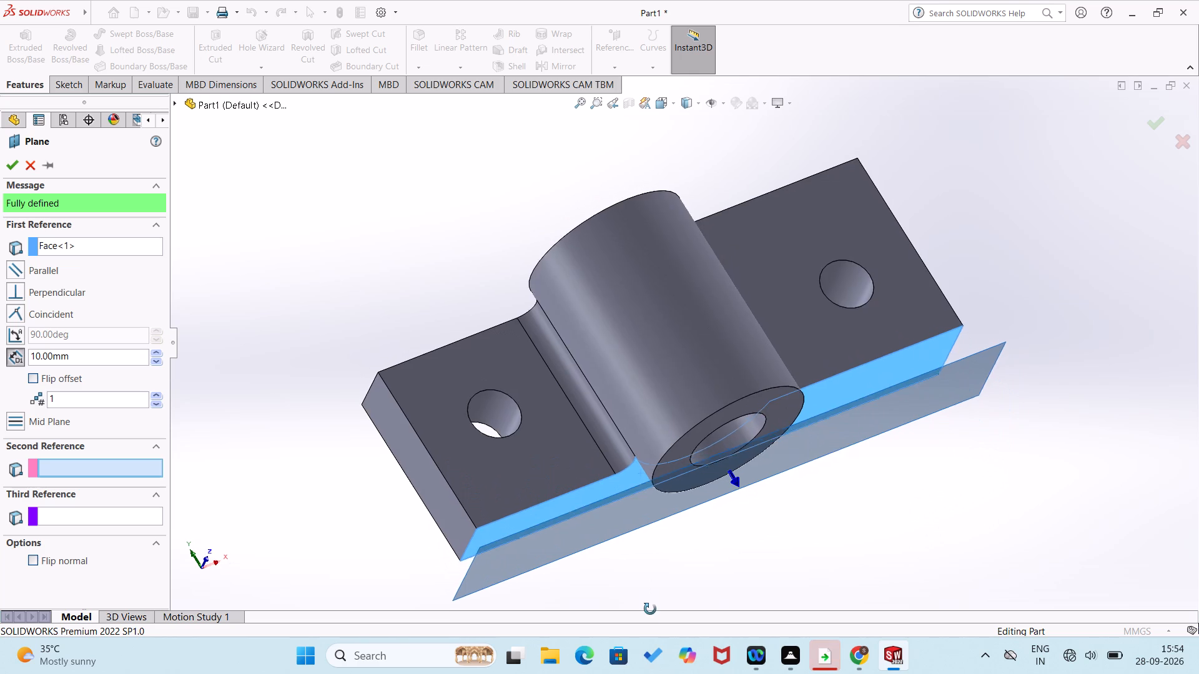
{"action": "middle_click_drag", "start_coordinate": [650, 609], "coordinate": [650, 627]}
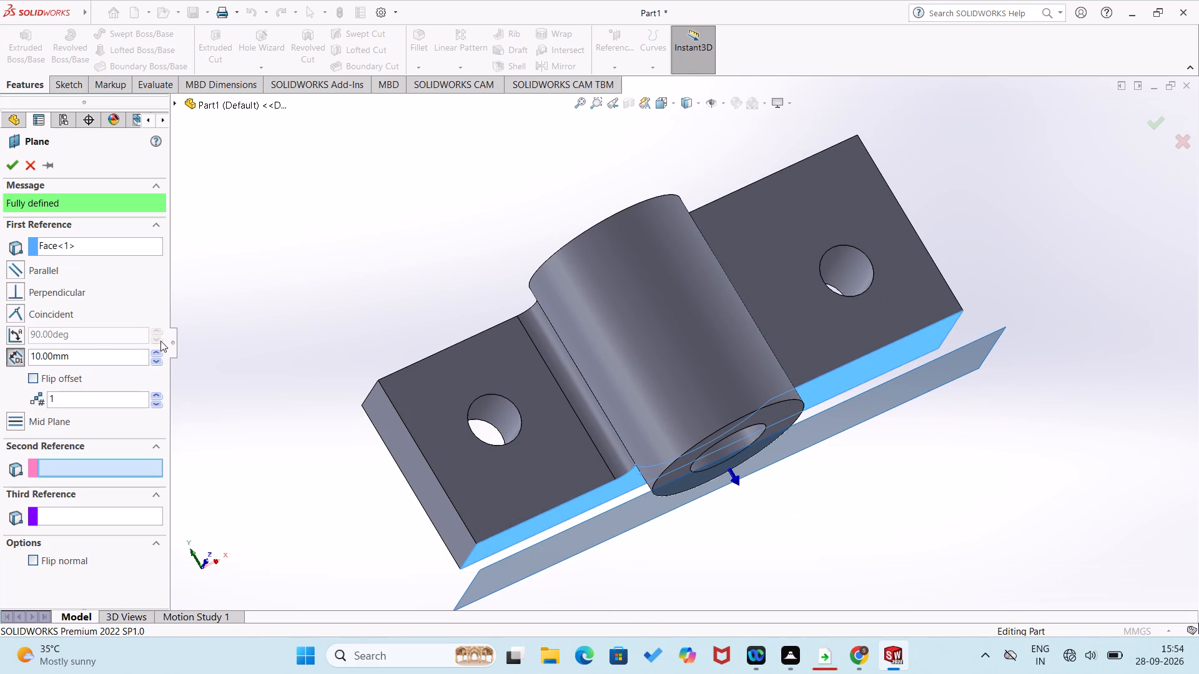
{"action": "left_click", "coordinate": [32, 383]}
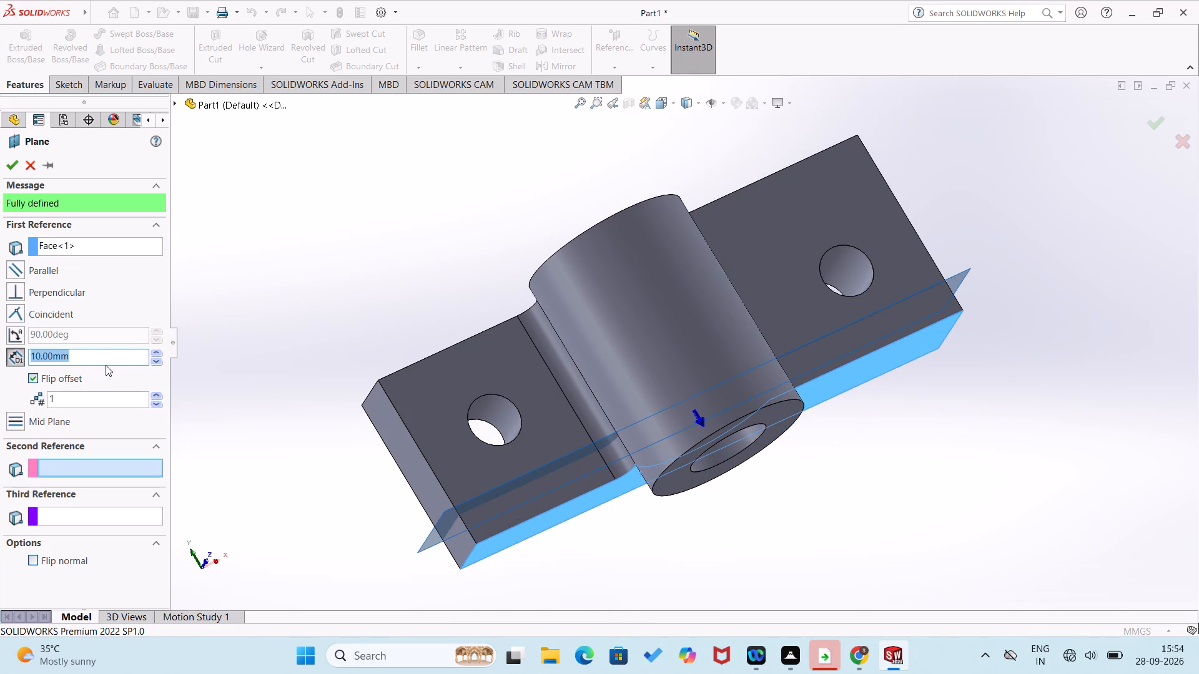
{"action": "key", "text": "5"}
{"action": "key", "text": "Return"}
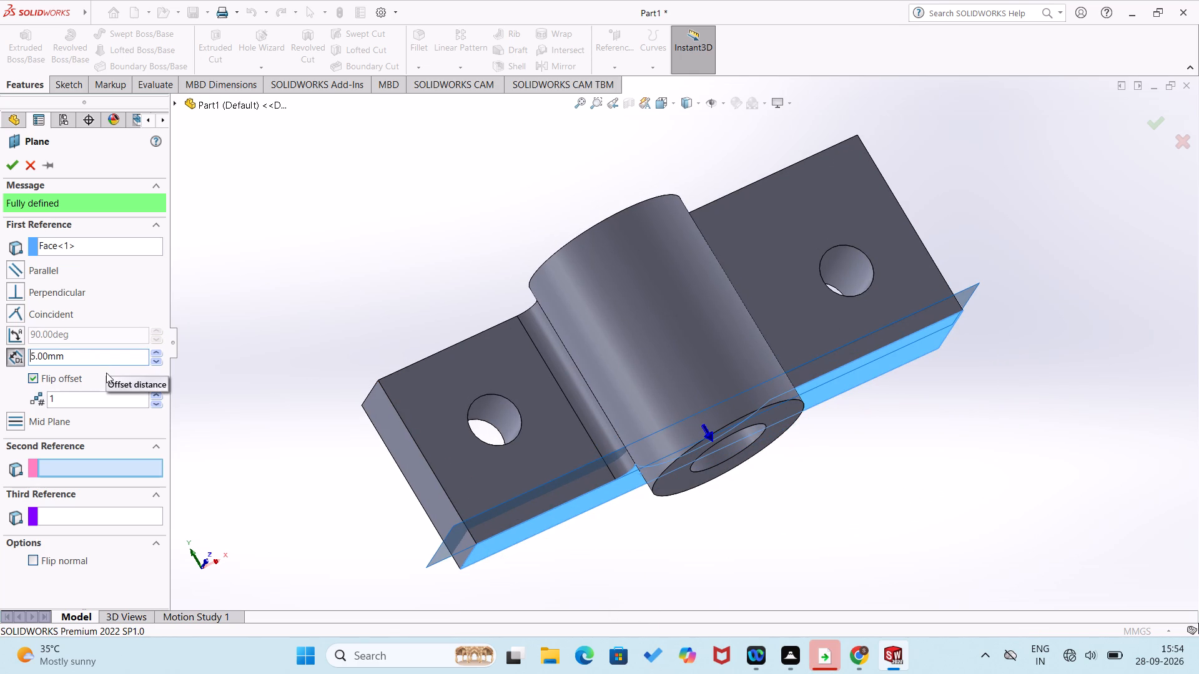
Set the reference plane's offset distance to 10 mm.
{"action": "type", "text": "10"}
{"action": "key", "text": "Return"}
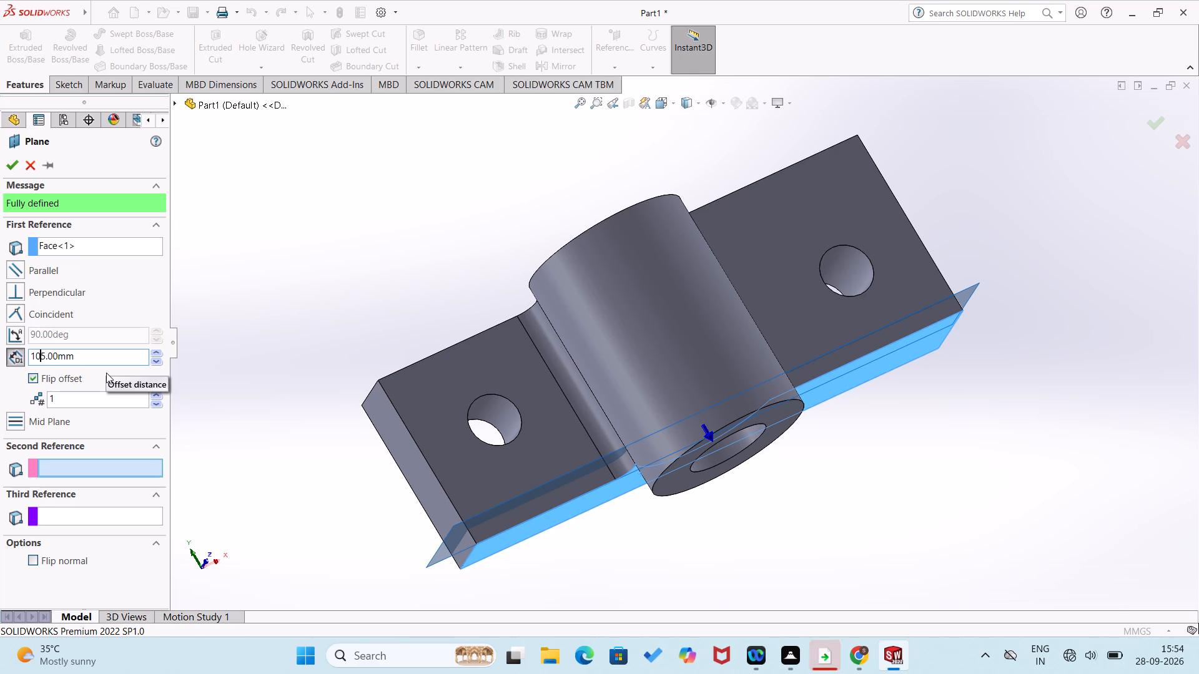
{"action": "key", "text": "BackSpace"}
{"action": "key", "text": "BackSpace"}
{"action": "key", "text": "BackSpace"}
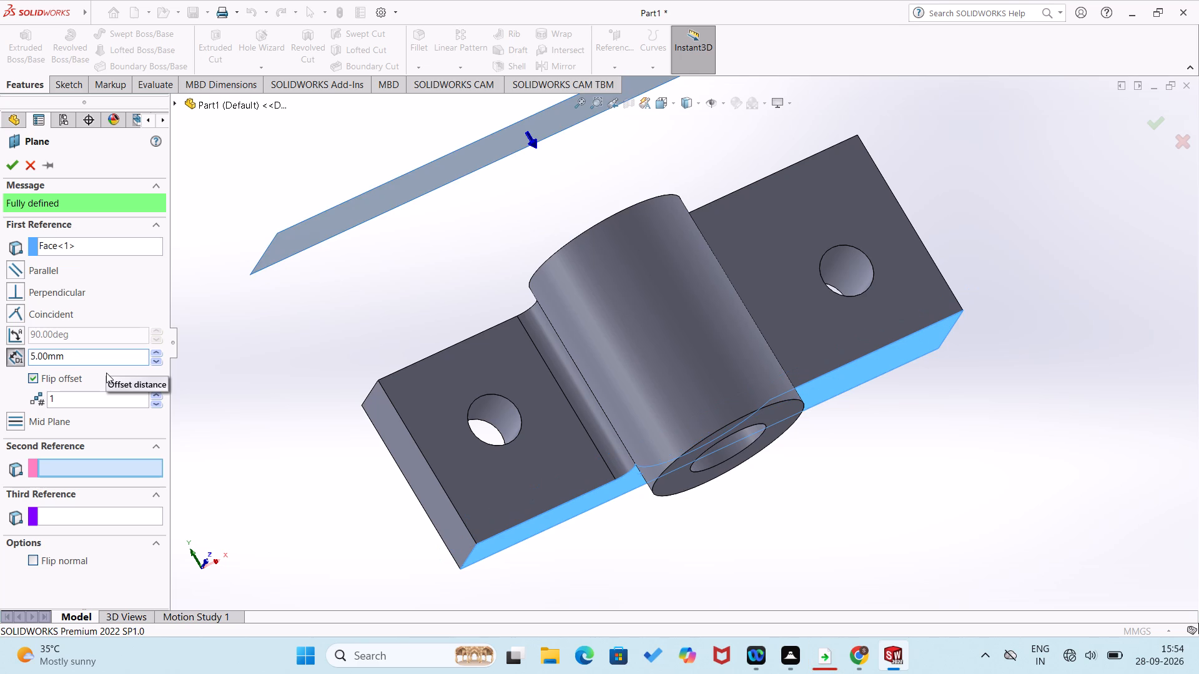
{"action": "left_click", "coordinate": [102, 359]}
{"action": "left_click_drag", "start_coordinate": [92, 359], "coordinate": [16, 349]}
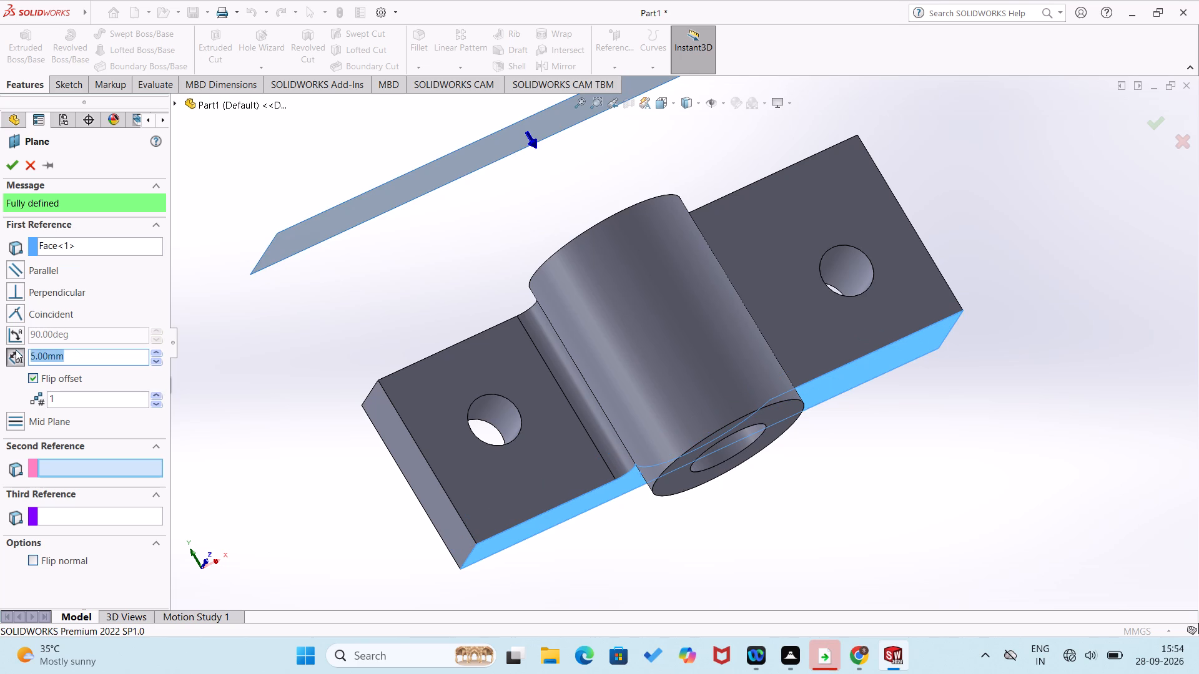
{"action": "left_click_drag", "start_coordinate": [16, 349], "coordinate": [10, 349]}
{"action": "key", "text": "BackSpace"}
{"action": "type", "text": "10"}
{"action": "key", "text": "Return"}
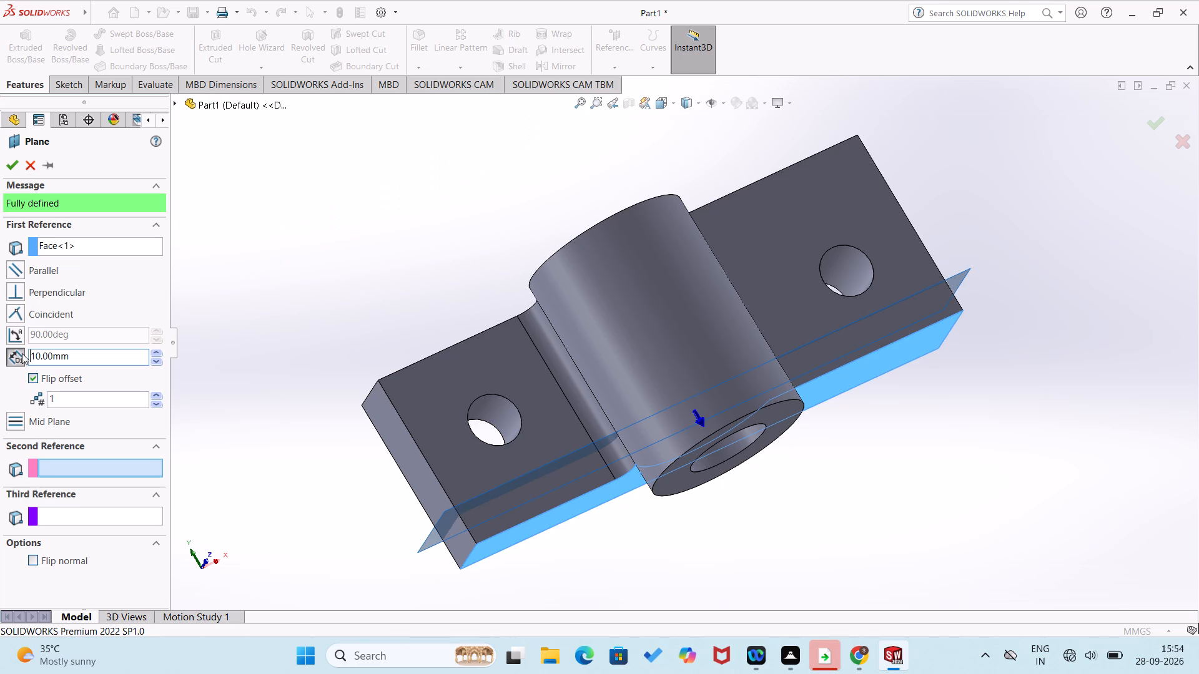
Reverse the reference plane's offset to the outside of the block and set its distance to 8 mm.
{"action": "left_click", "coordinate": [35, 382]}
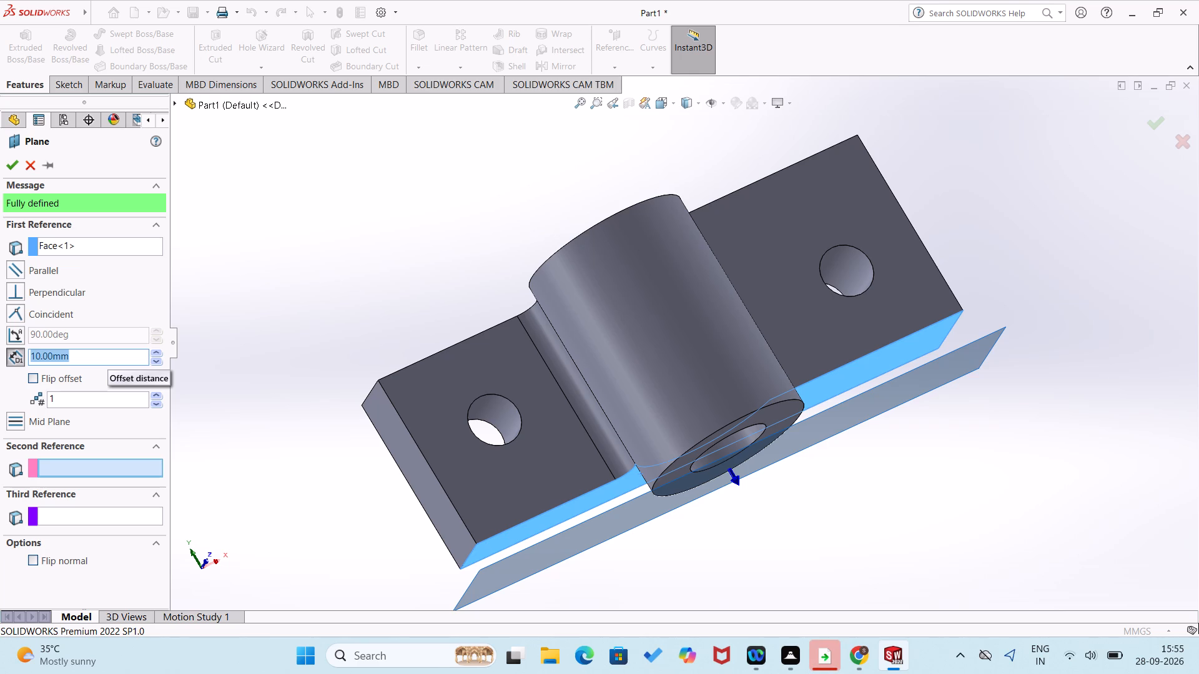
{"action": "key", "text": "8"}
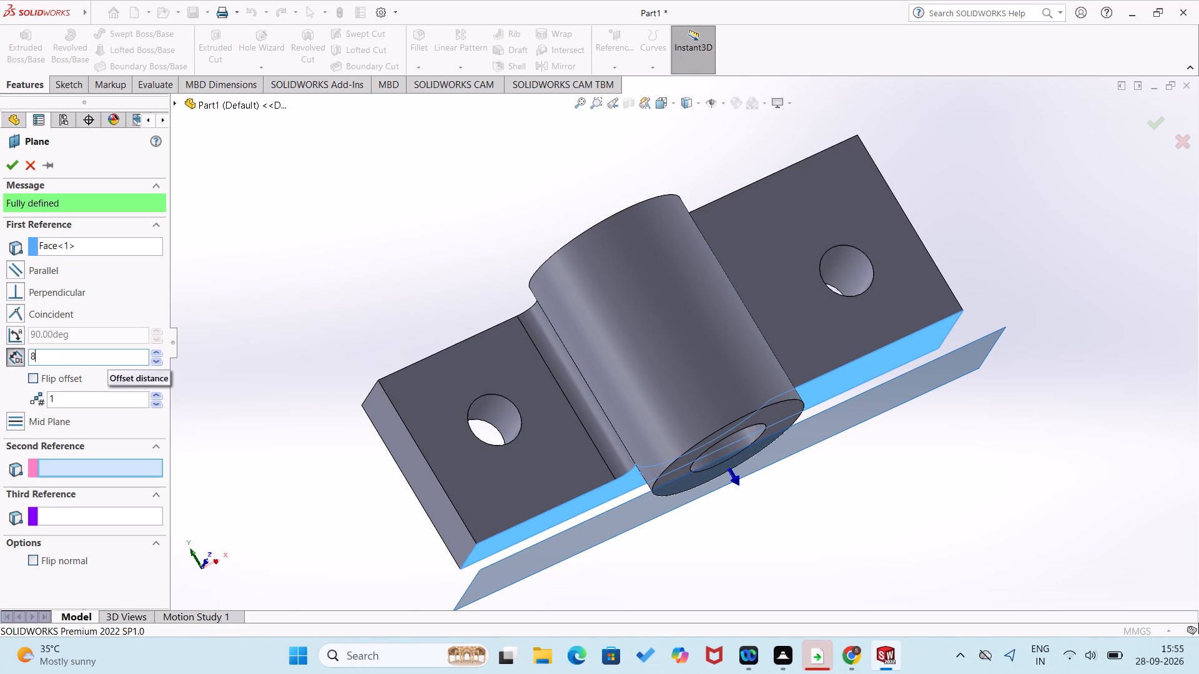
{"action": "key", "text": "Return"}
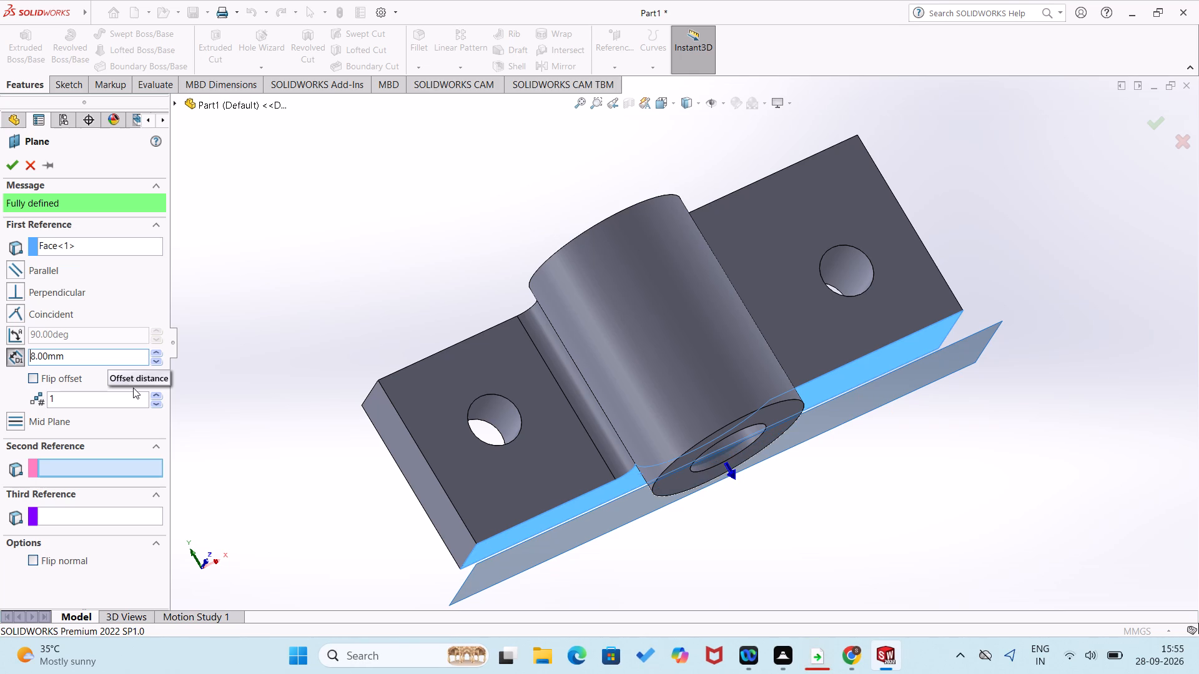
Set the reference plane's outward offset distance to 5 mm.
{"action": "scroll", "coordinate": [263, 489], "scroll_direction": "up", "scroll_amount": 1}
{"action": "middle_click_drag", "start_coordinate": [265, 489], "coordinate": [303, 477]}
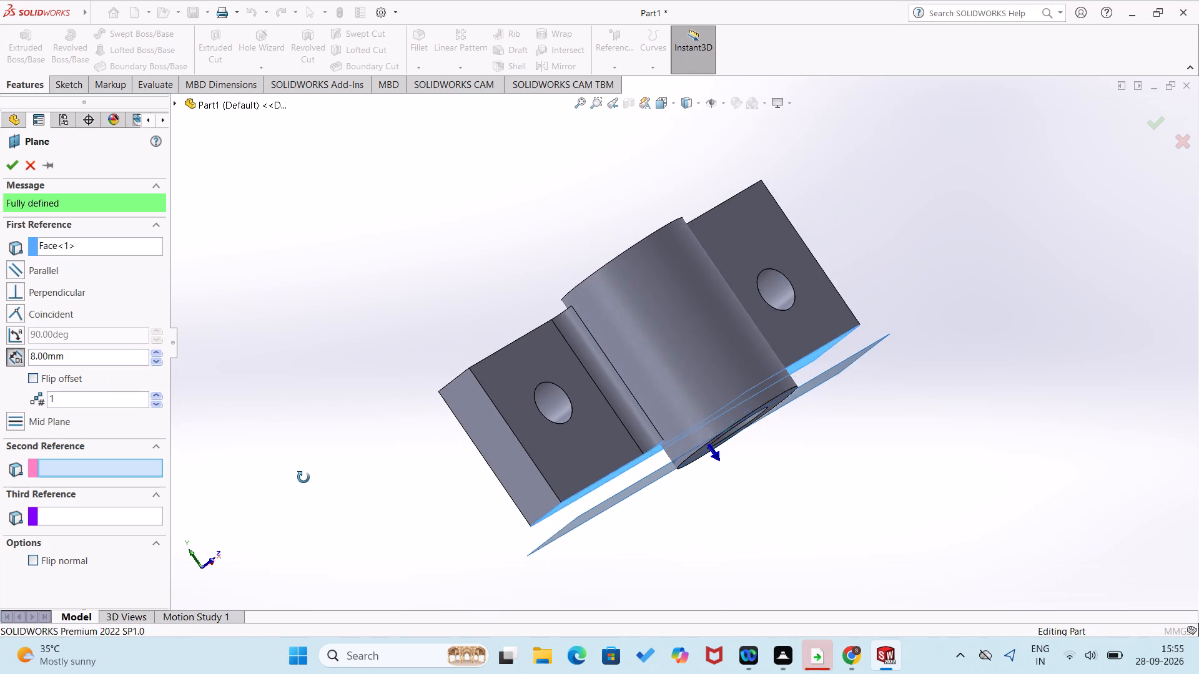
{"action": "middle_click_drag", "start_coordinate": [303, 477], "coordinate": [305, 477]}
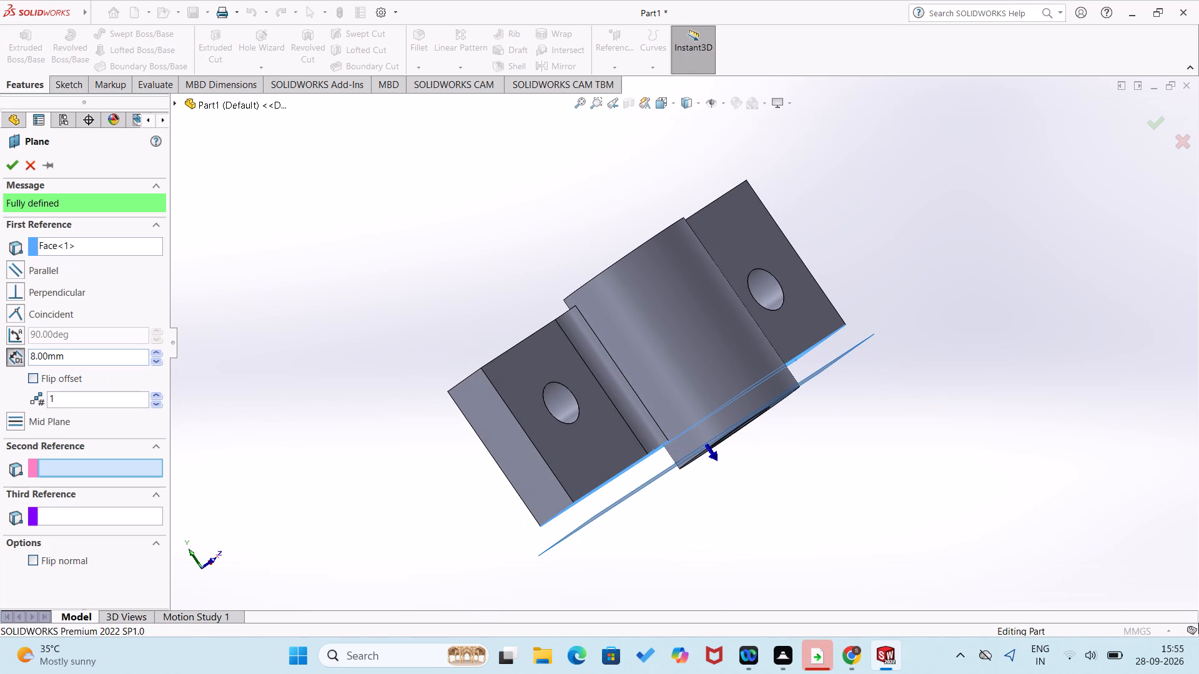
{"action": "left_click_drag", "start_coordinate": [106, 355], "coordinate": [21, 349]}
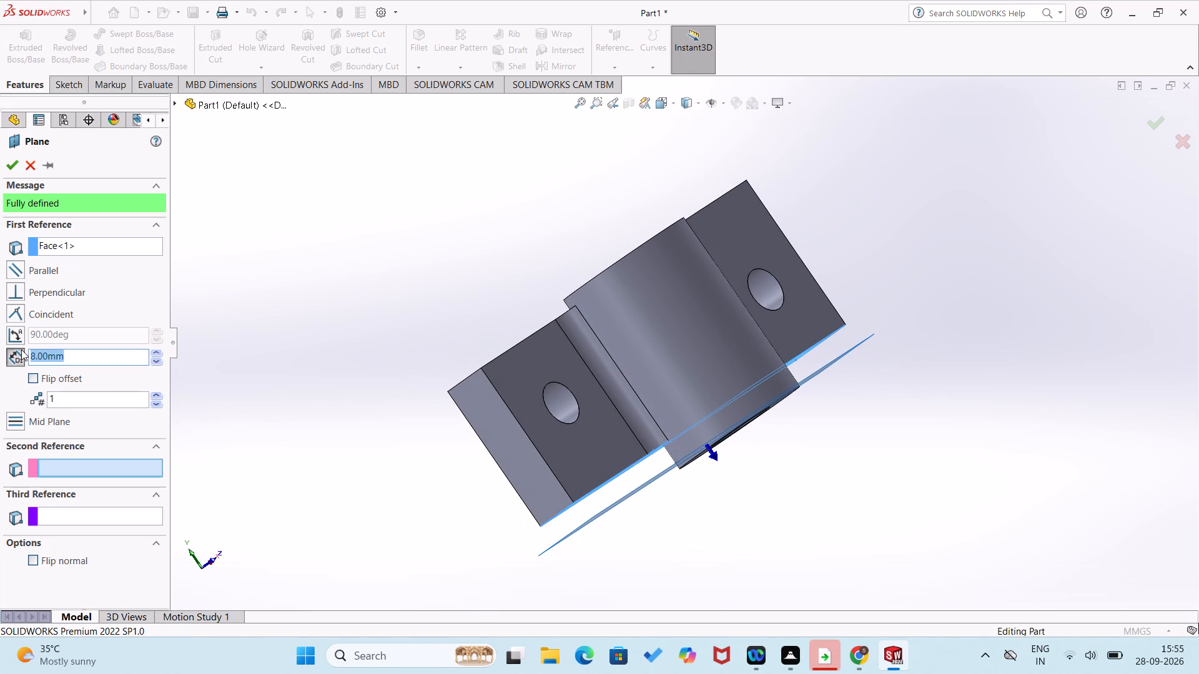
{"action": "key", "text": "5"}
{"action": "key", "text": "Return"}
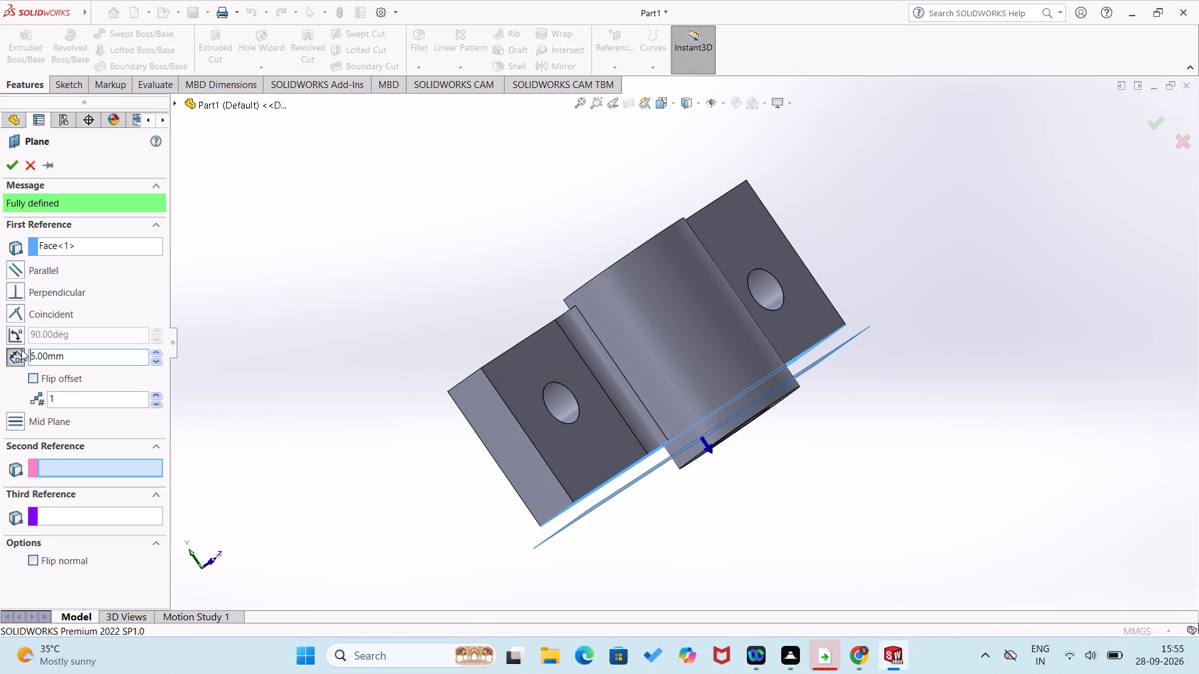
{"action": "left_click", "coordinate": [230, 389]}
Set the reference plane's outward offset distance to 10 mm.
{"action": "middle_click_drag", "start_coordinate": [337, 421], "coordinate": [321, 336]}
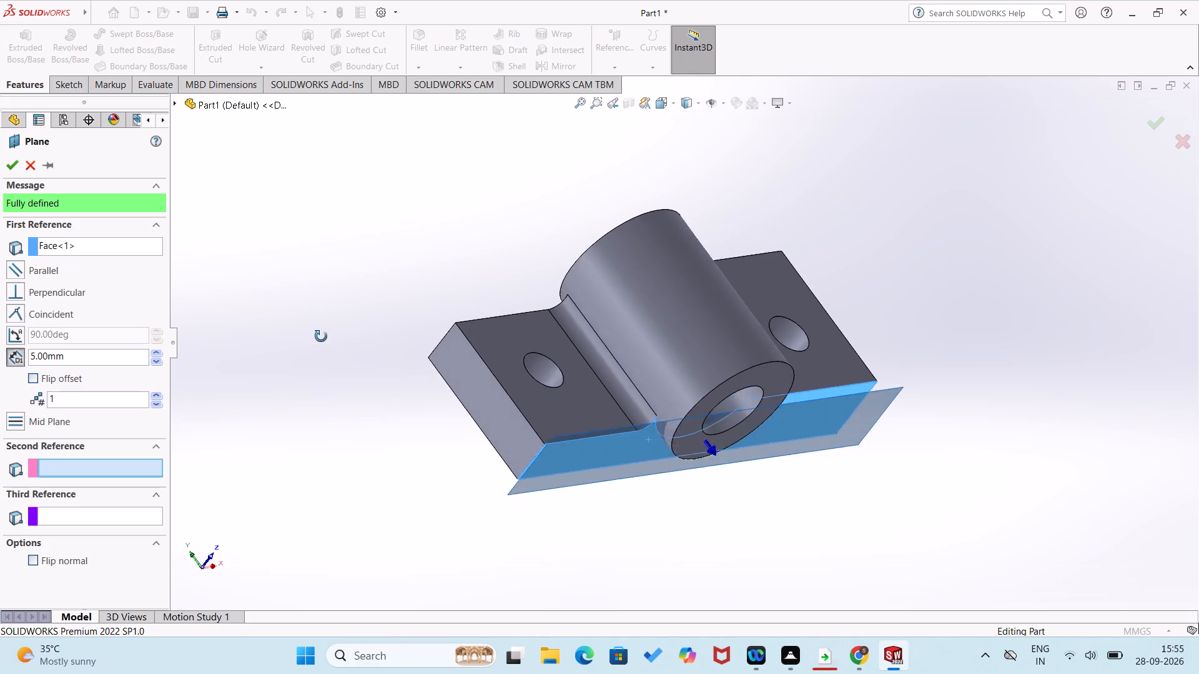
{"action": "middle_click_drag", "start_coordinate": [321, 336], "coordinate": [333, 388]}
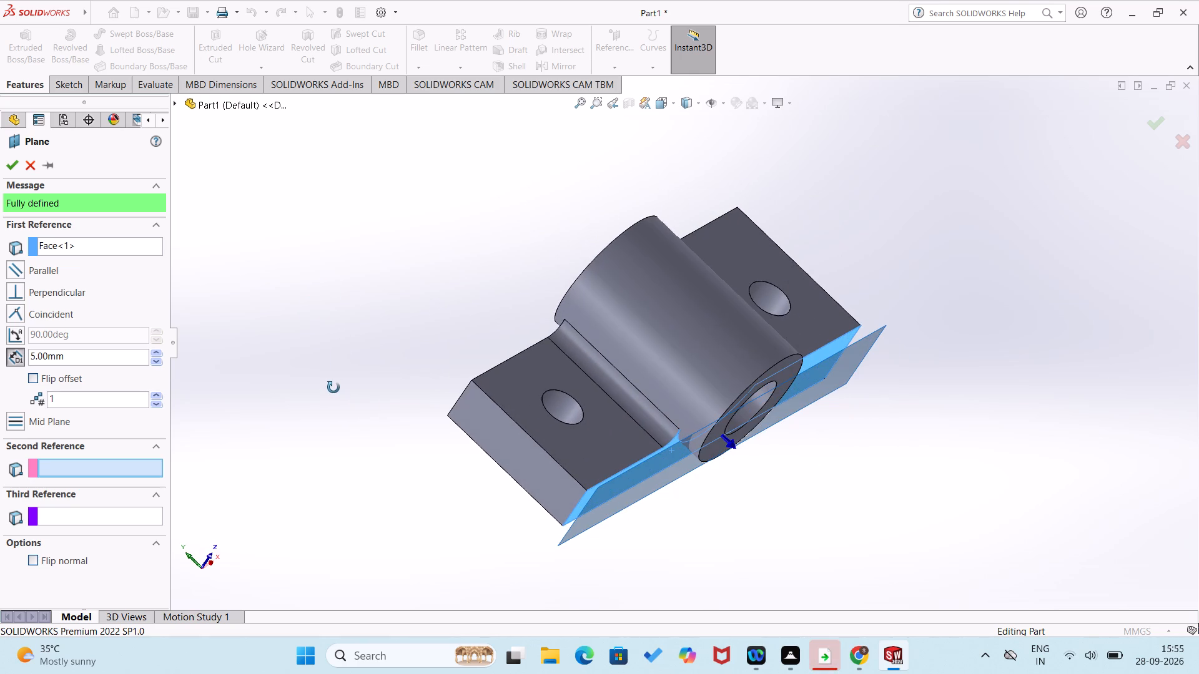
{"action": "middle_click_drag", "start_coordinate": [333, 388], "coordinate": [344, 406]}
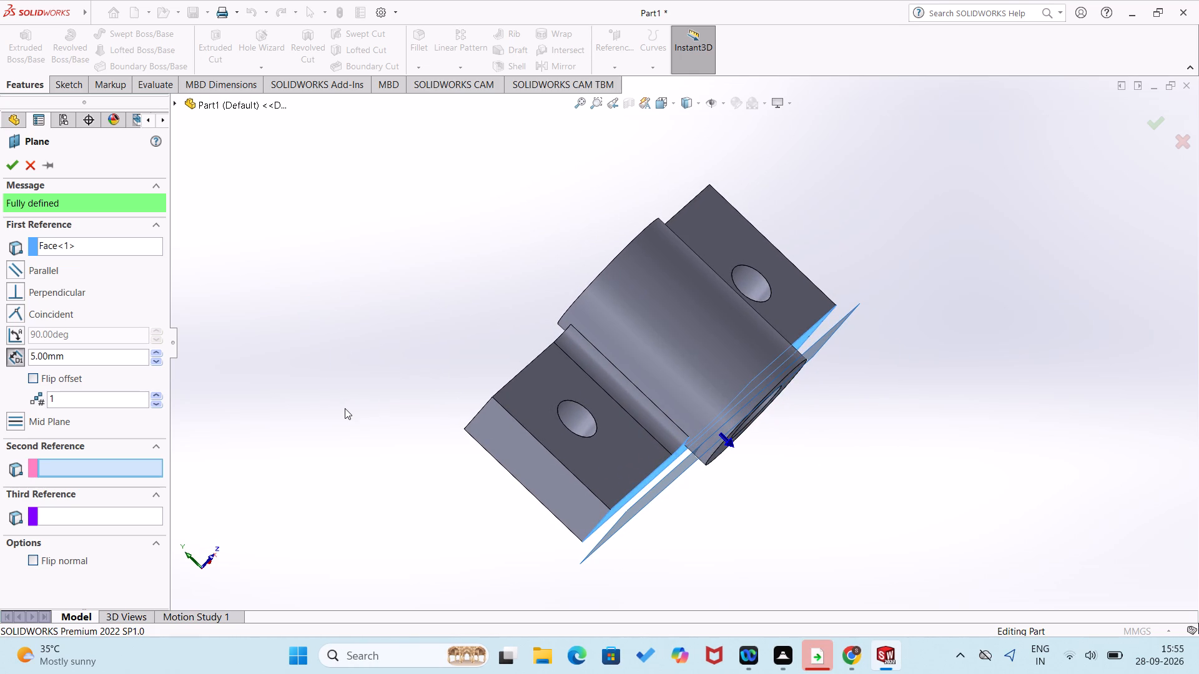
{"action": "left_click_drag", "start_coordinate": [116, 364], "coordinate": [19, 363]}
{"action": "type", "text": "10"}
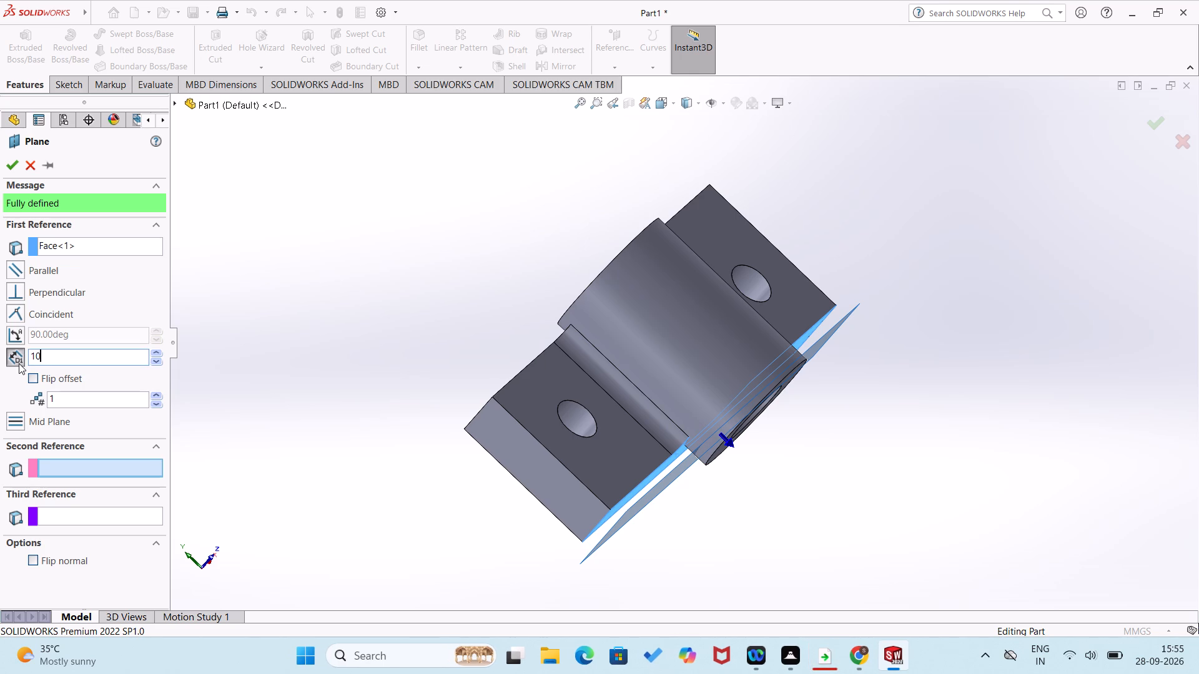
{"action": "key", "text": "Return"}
Flip the reference plane's offset into the block and set its distance to 5 mm.
{"action": "left_click", "coordinate": [30, 384]}
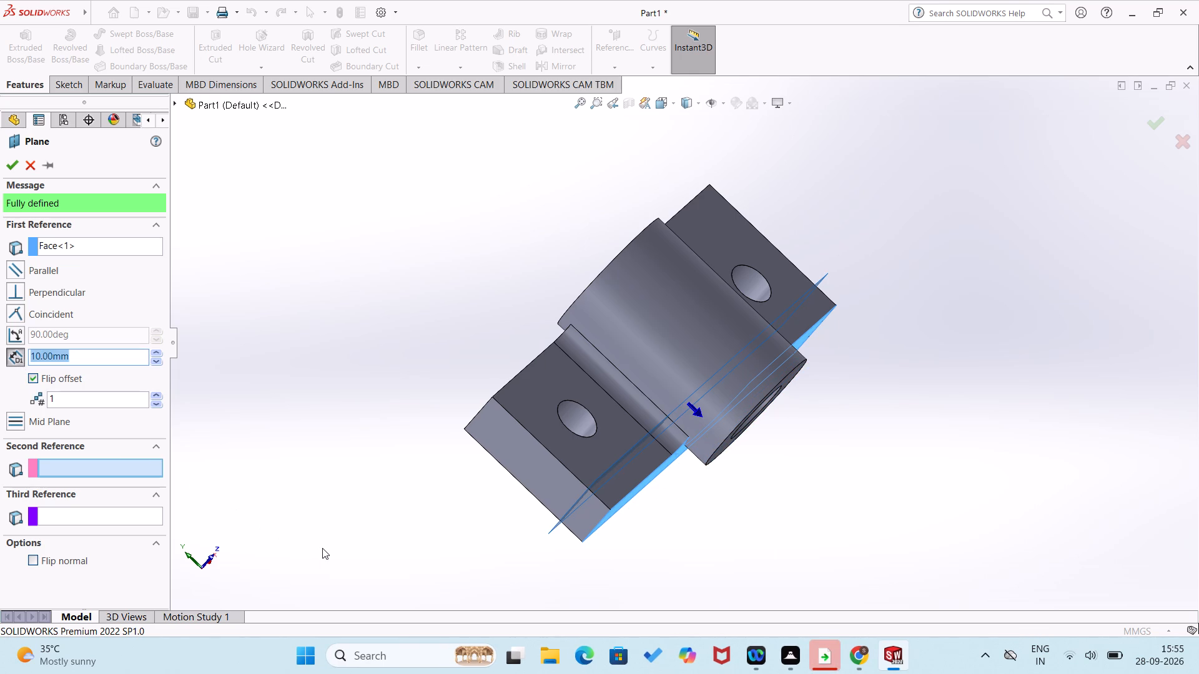
{"action": "key", "text": "5"}
{"action": "key", "text": "Return"}
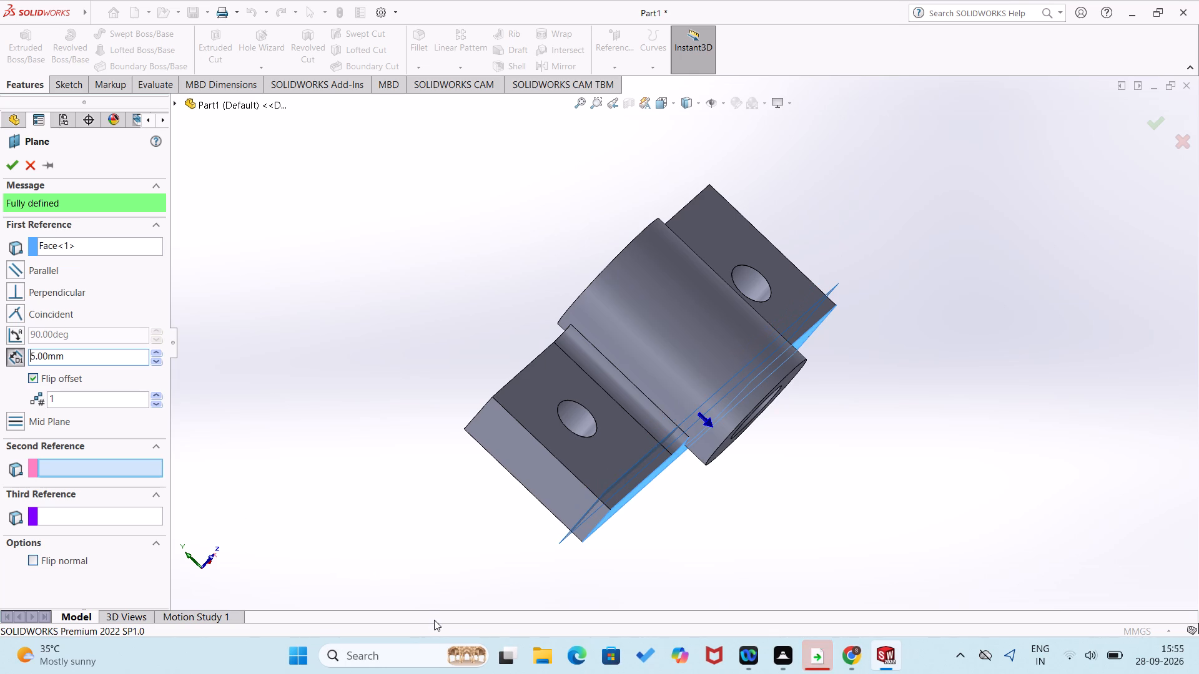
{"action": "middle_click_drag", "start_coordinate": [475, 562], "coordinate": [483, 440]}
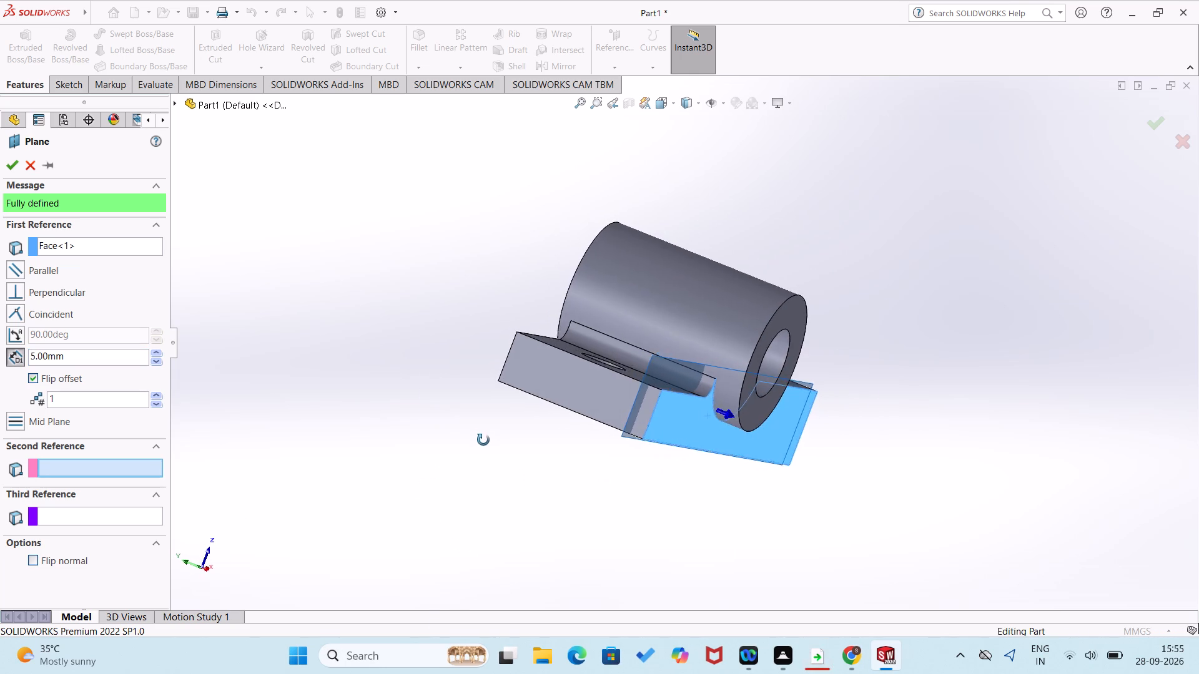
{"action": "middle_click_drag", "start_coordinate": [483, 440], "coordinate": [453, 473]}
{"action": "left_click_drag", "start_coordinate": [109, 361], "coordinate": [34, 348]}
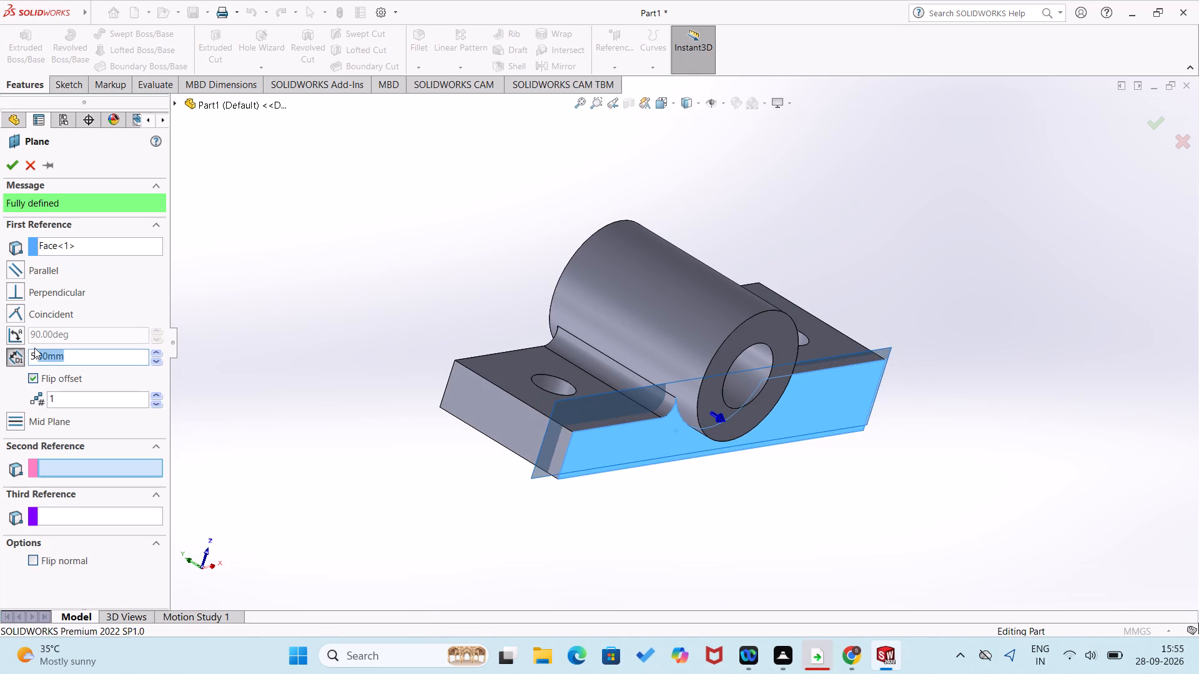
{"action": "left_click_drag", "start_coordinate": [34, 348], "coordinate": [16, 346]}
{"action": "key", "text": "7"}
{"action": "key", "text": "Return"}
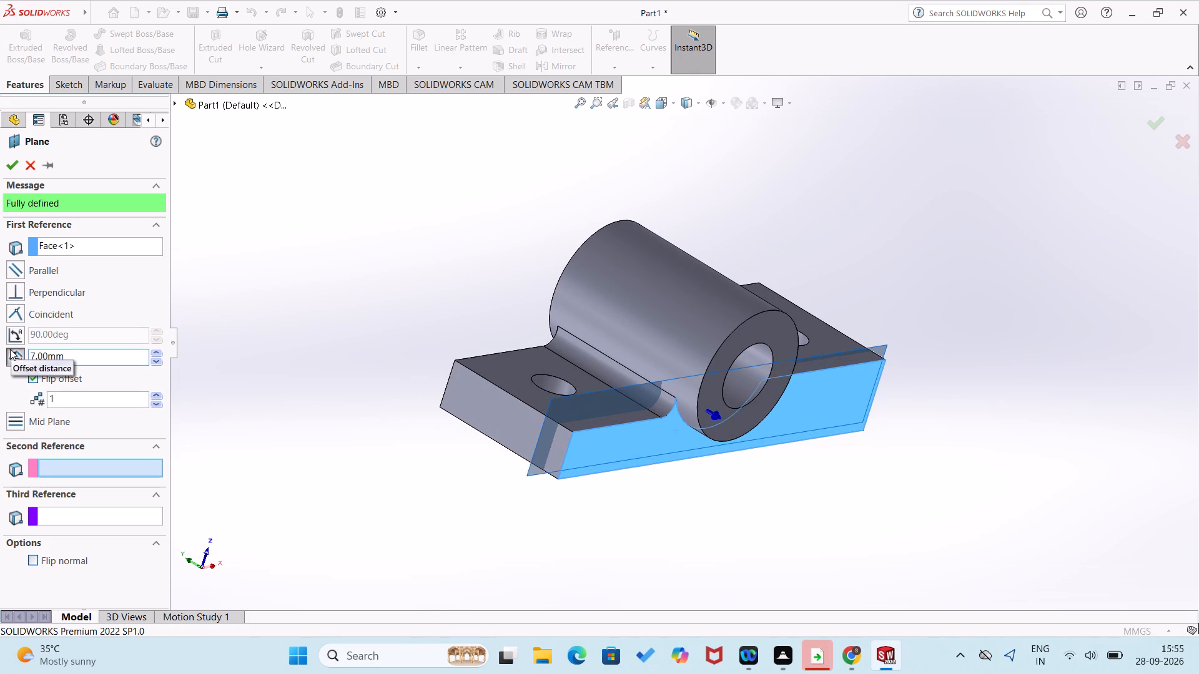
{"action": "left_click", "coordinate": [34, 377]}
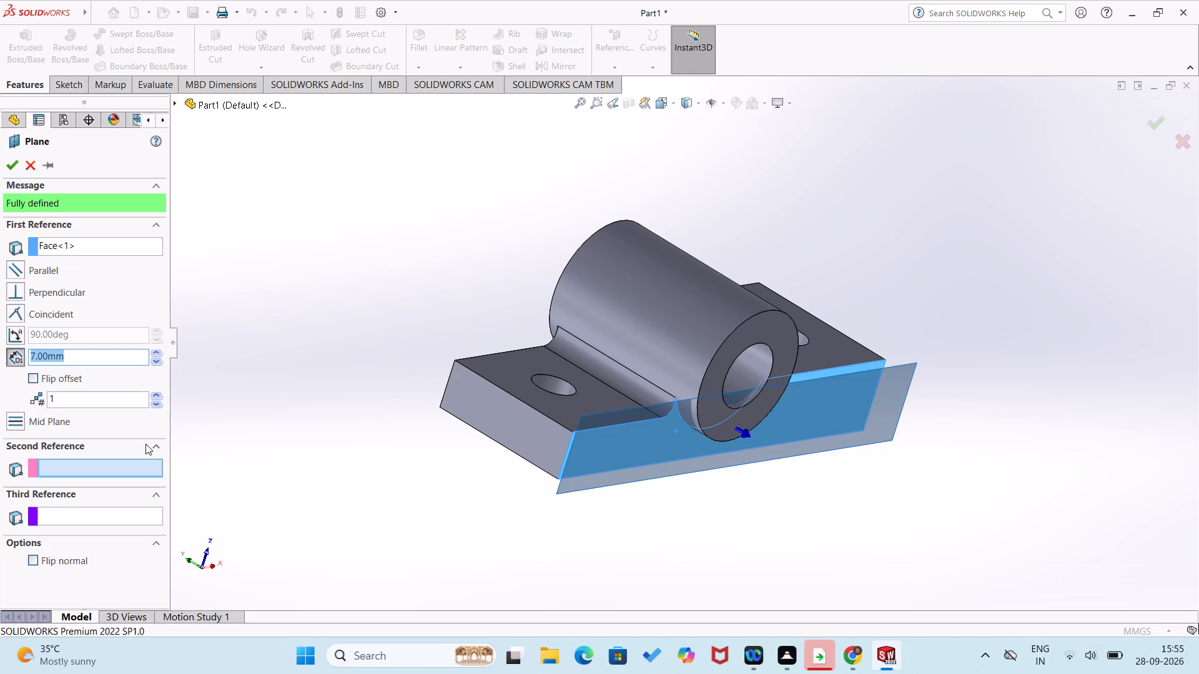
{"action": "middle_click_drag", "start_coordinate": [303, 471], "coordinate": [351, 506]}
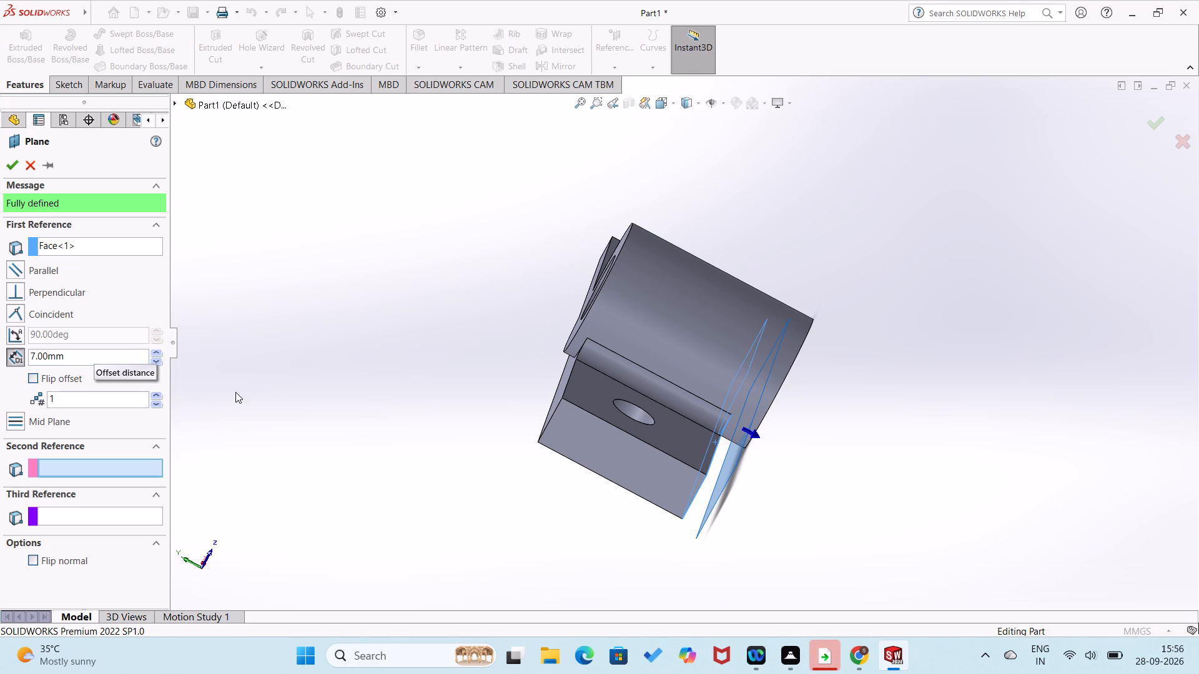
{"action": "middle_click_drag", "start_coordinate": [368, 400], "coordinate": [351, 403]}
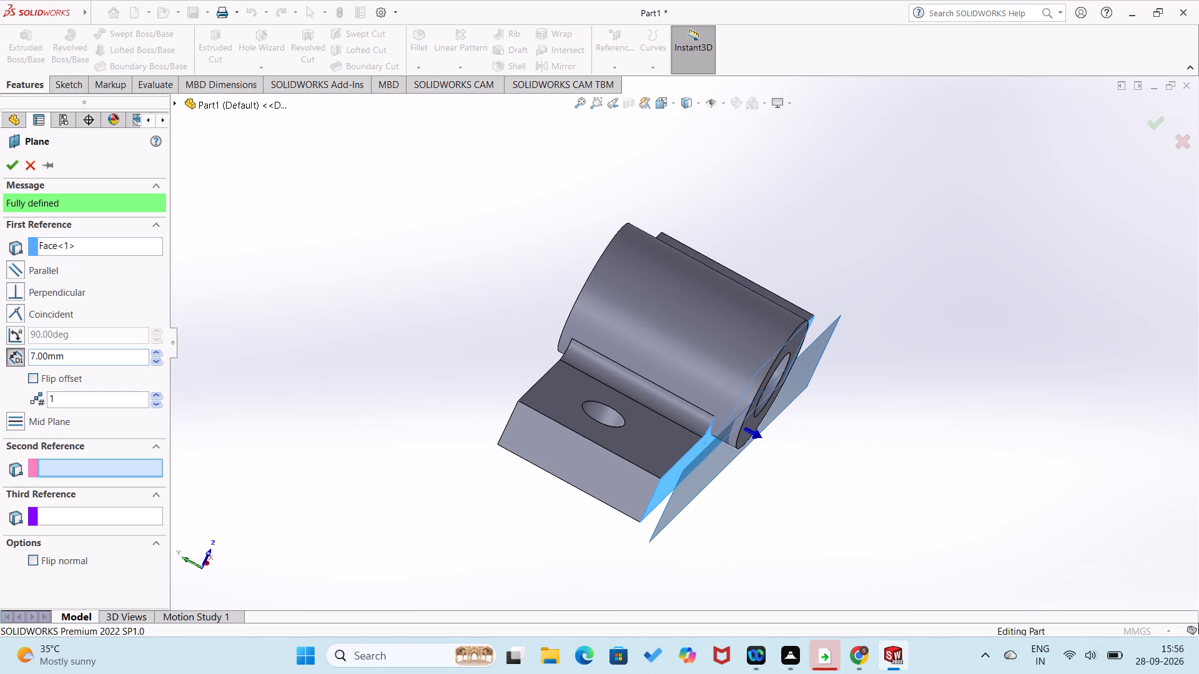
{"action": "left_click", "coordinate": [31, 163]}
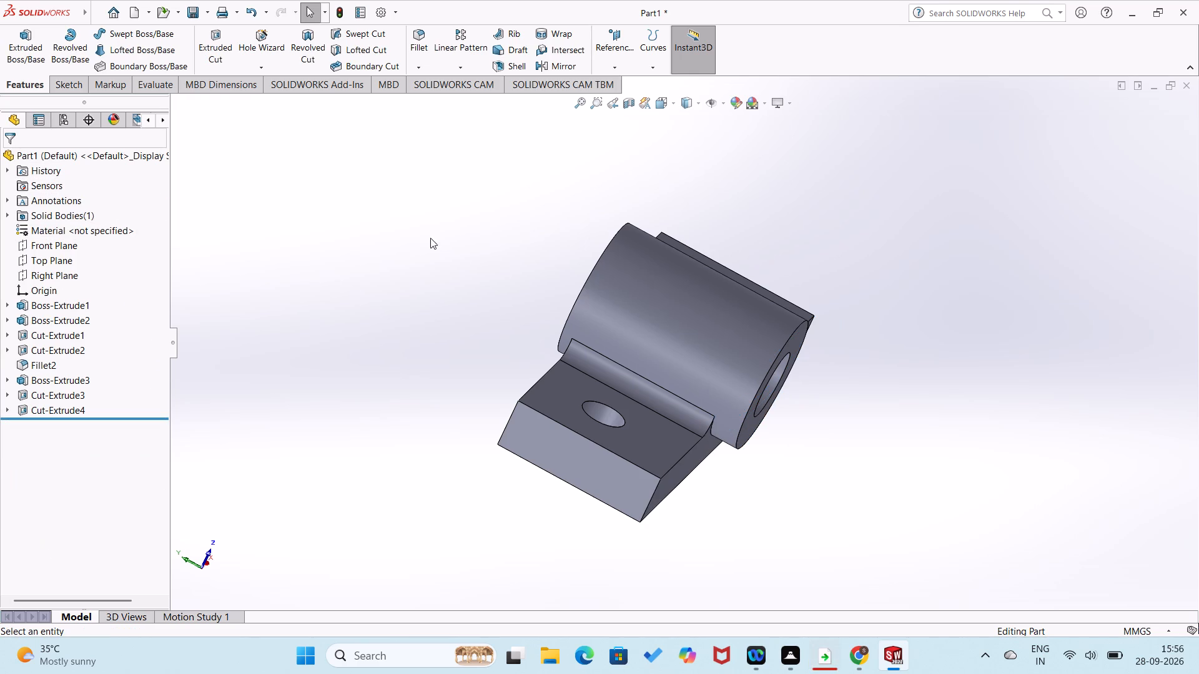
Create a reference plane from the block's long side face, offset 5 mm into the block.
{"action": "left_click", "coordinate": [616, 69]}
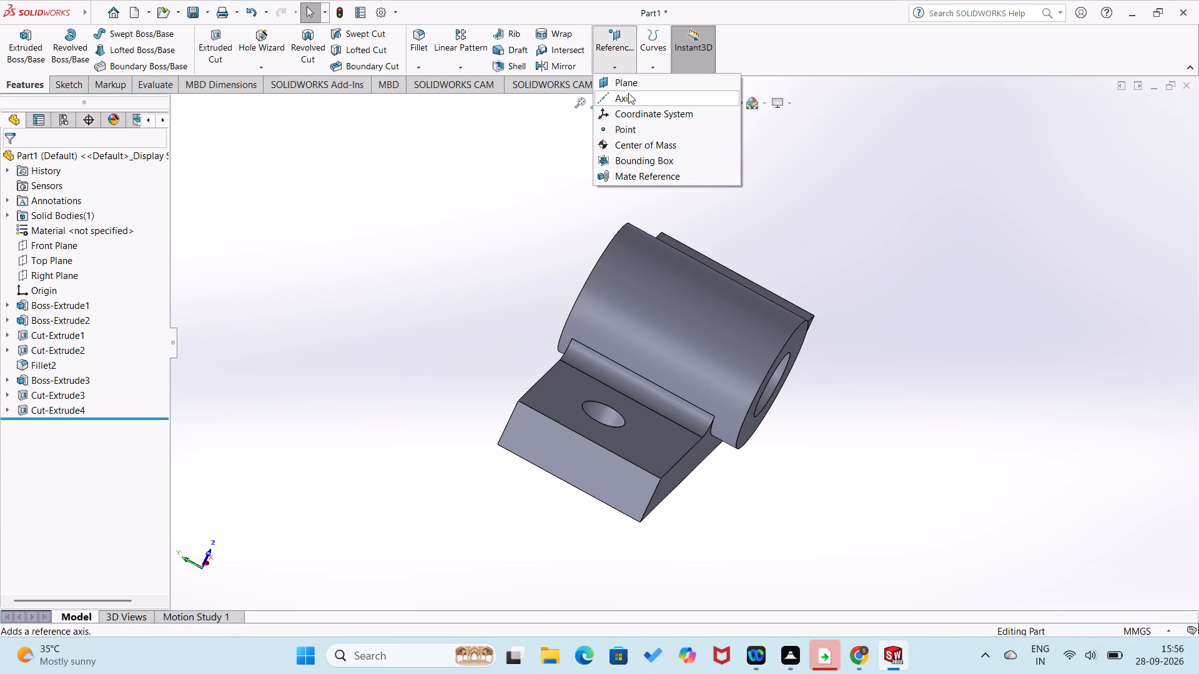
{"action": "left_click", "coordinate": [629, 81]}
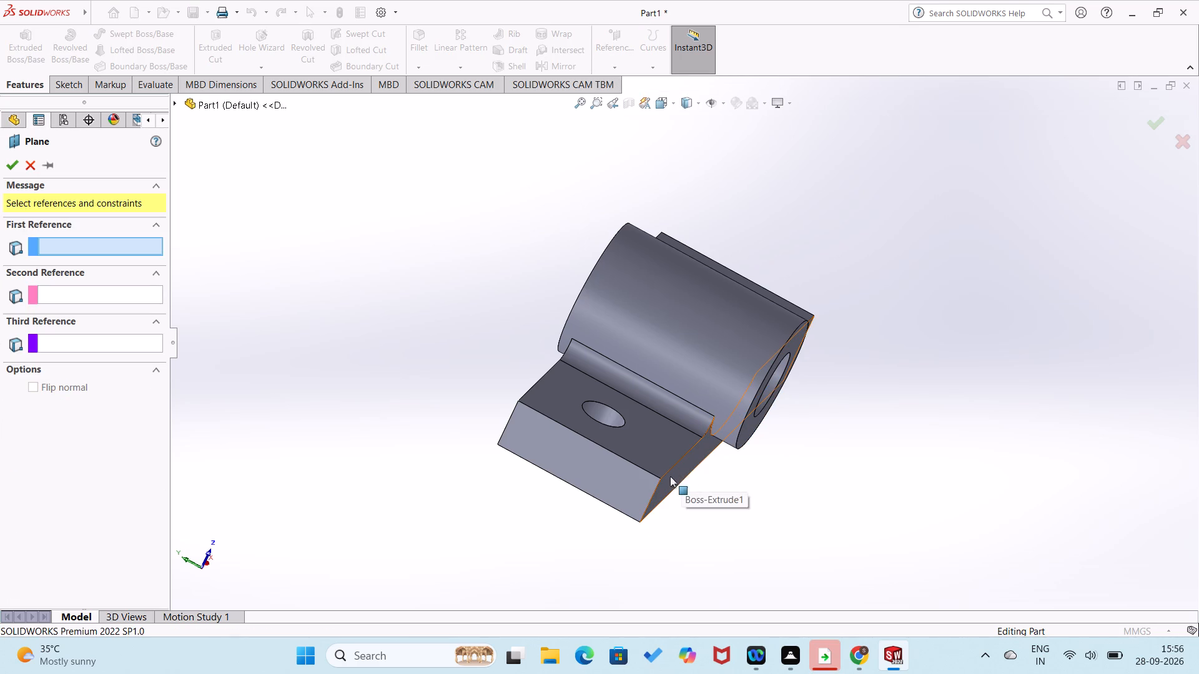
{"action": "middle_click_drag", "start_coordinate": [608, 515], "coordinate": [583, 489]}
{"action": "right_click", "coordinate": [611, 461]}
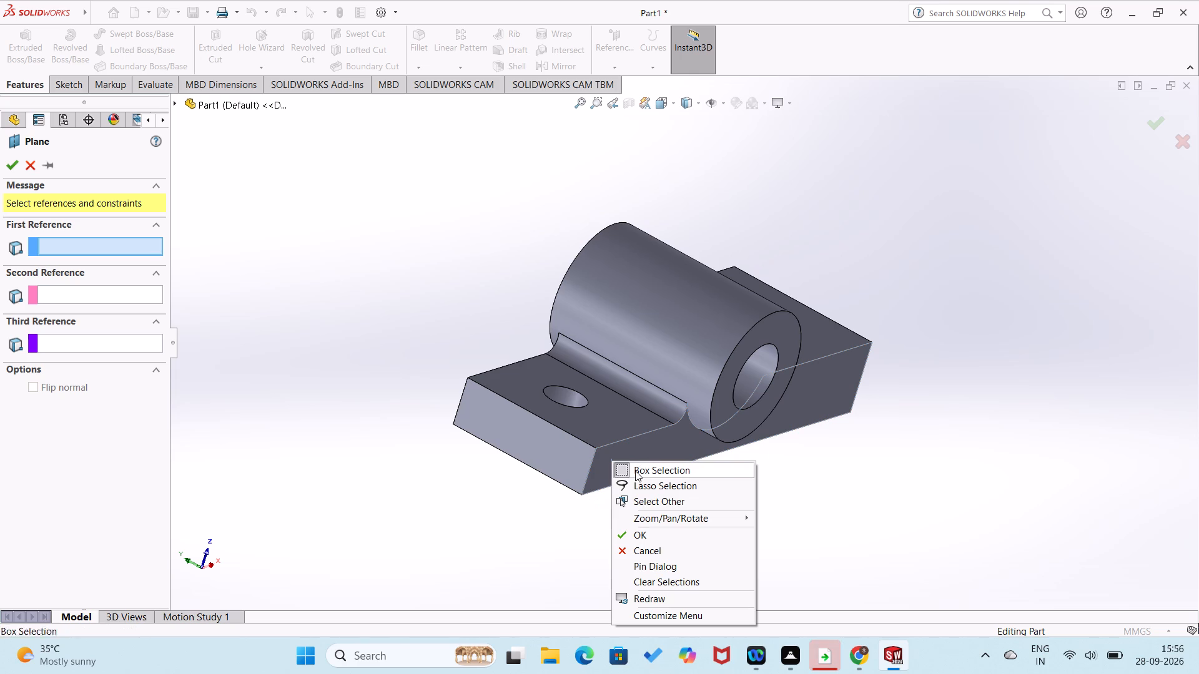
{"action": "left_click_drag", "start_coordinate": [531, 526], "coordinate": [536, 523]}
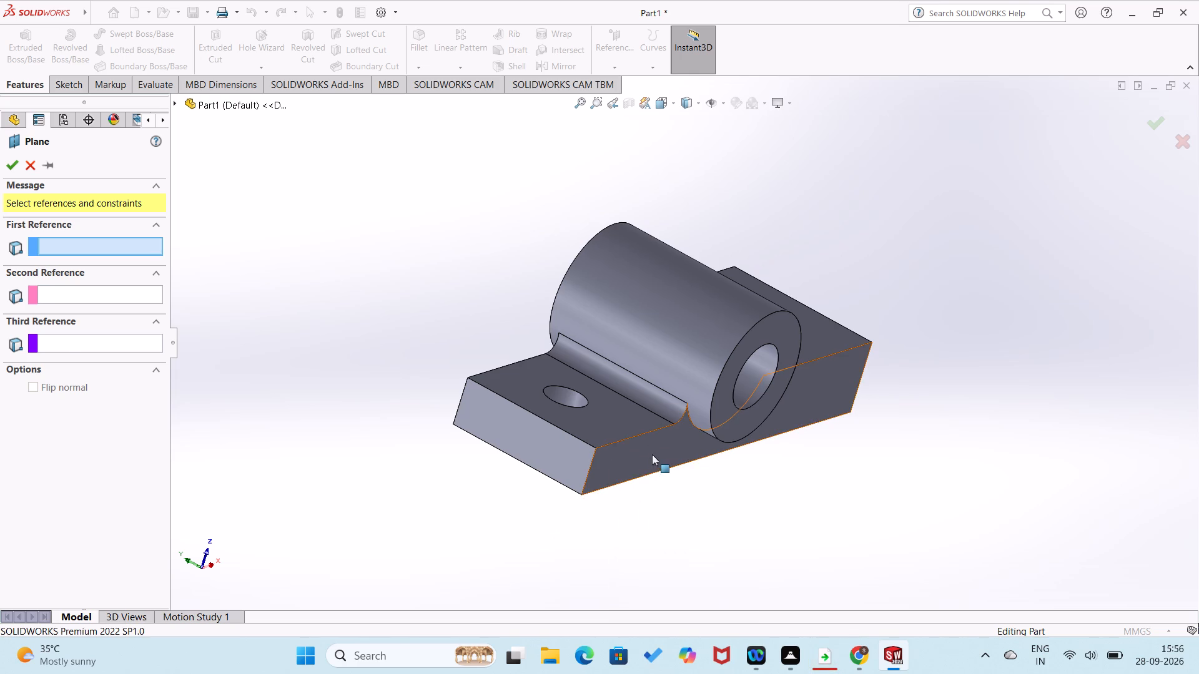
{"action": "left_click", "coordinate": [652, 454]}
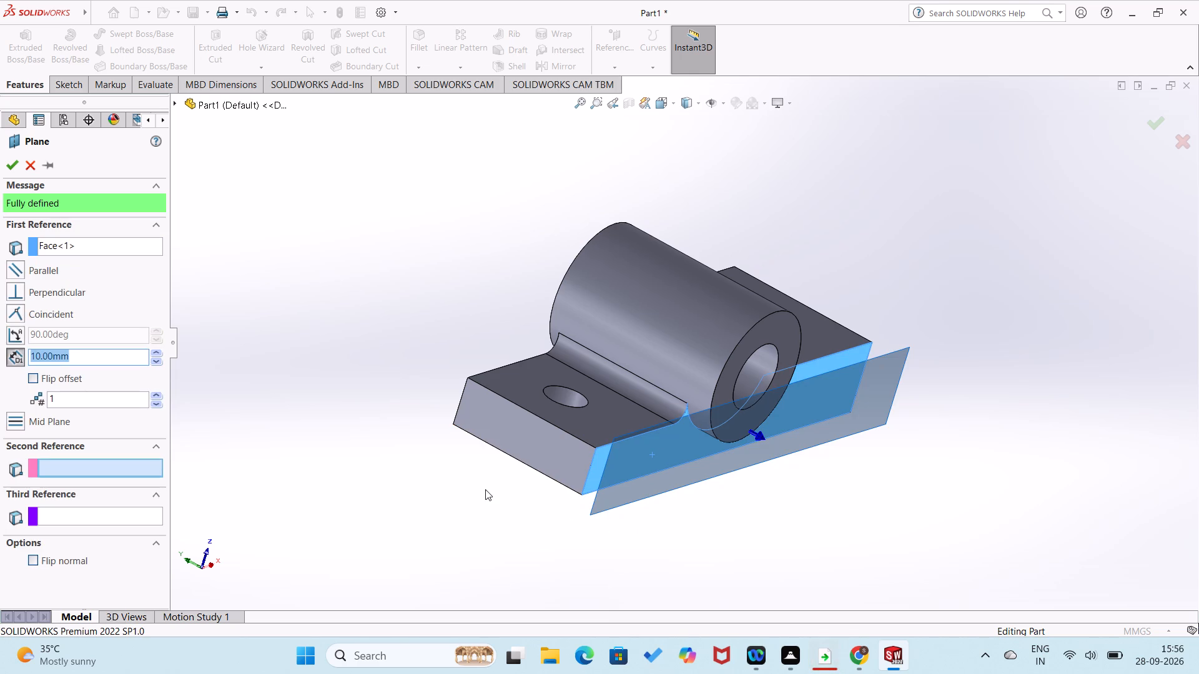
{"action": "left_click", "coordinate": [29, 376]}
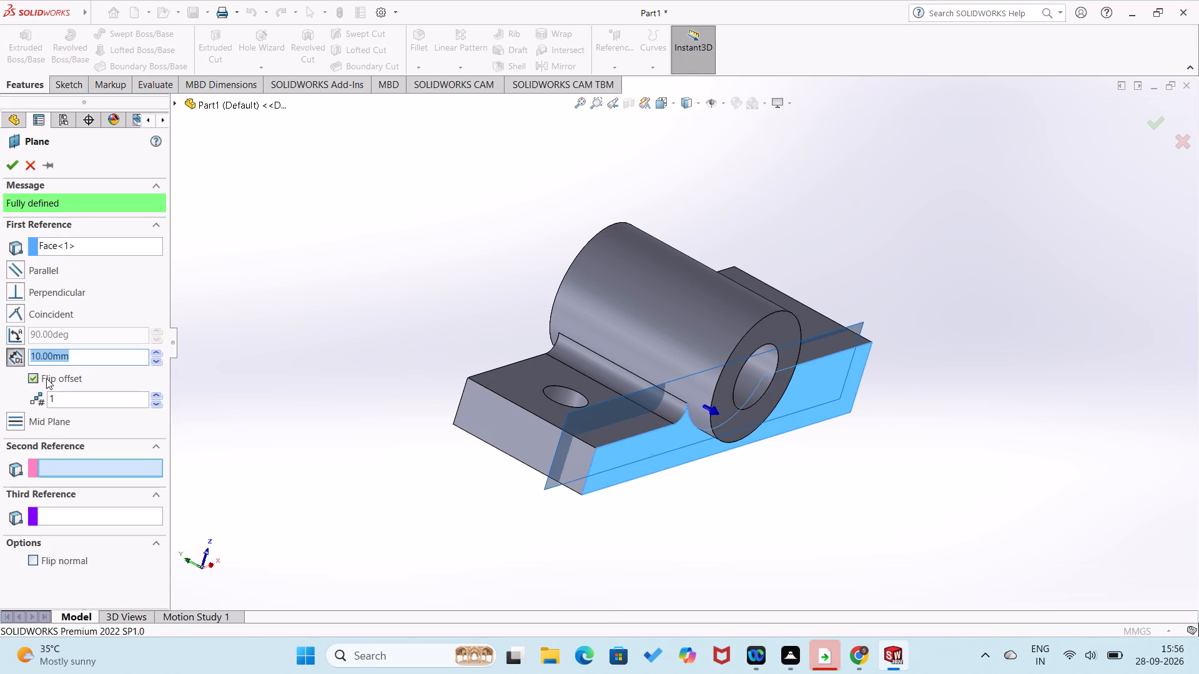
{"action": "middle_click_drag", "start_coordinate": [312, 392], "coordinate": [368, 406]}
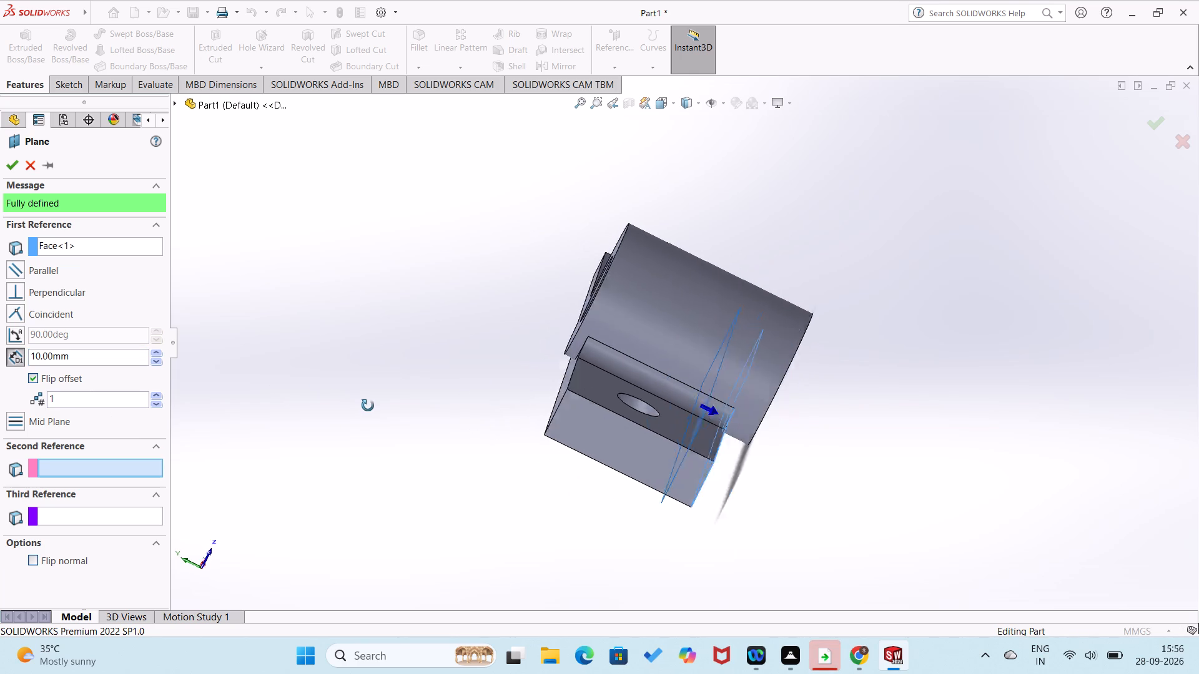
{"action": "middle_click_drag", "start_coordinate": [368, 406], "coordinate": [317, 399]}
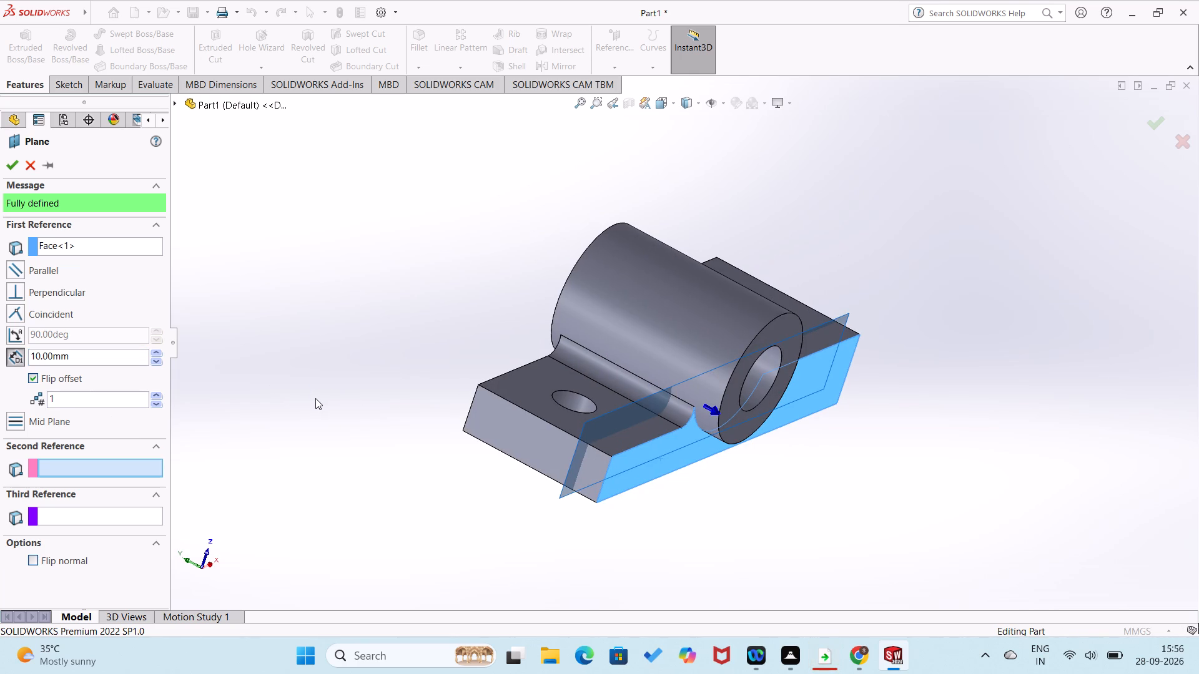
{"action": "left_click_drag", "start_coordinate": [106, 364], "coordinate": [104, 364]}
{"action": "left_click_drag", "start_coordinate": [104, 364], "coordinate": [16, 367]}
{"action": "key", "text": "5"}
{"action": "key", "text": "Return"}
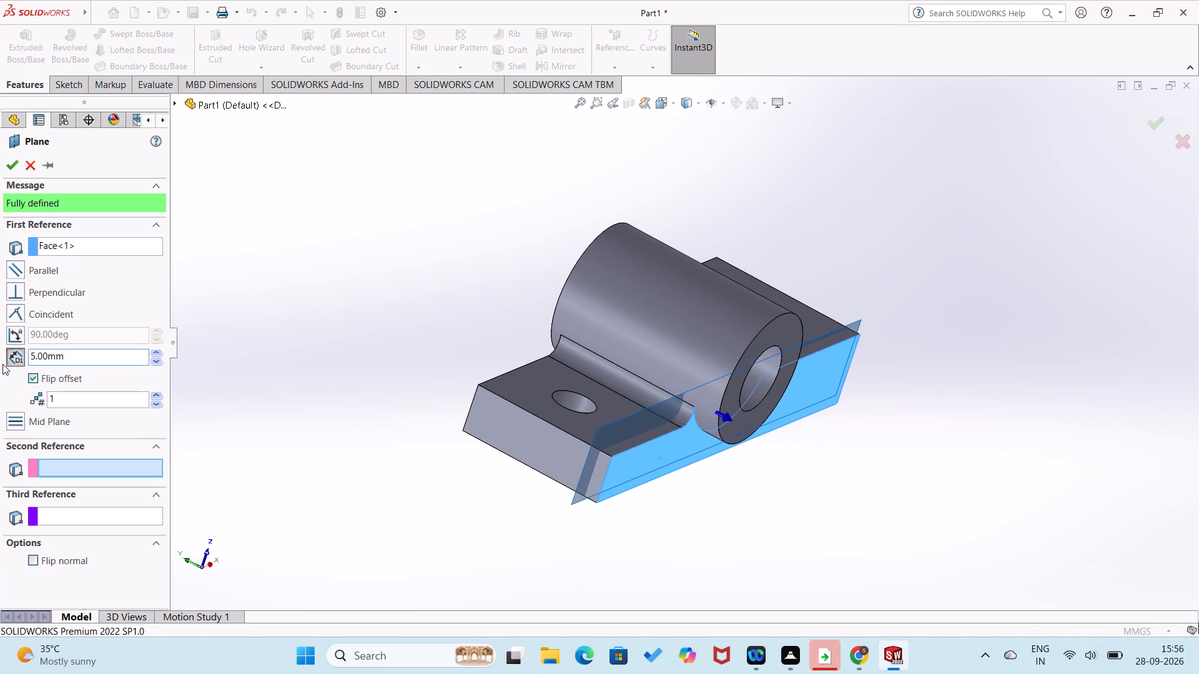
{"action": "left_click", "coordinate": [4, 162]}
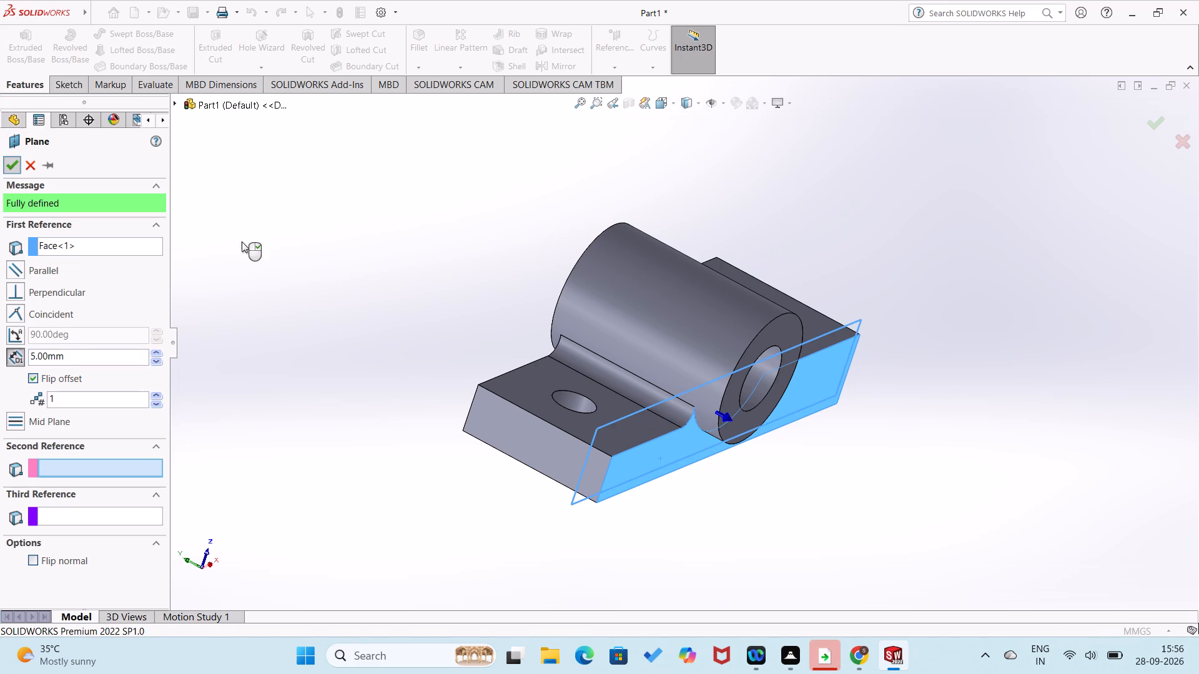
{"action": "middle_click_drag", "start_coordinate": [252, 272], "coordinate": [208, 260]}
{"action": "left_click", "coordinate": [265, 305]}
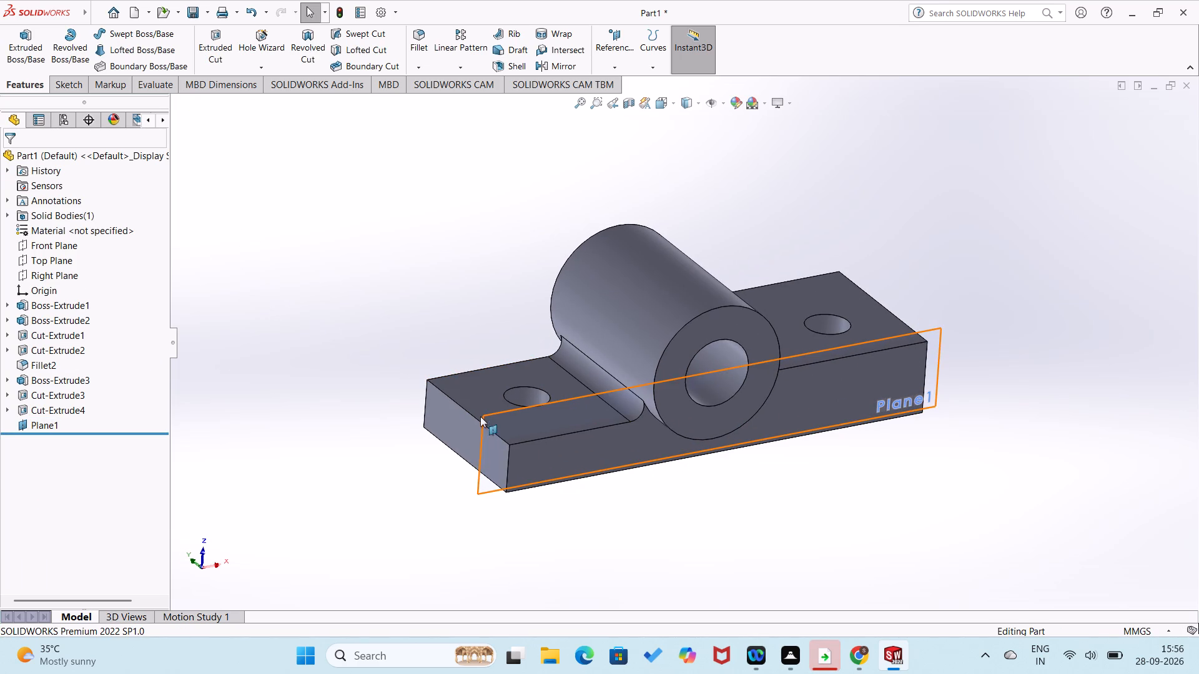
On the new plane, sketch a closed five-line profile about 24 mm wide with 20 mm sides, starting from the cylinder's outermost point opposite the block.
{"action": "right_click", "coordinate": [485, 415]}
{"action": "left_click", "coordinate": [517, 398]}
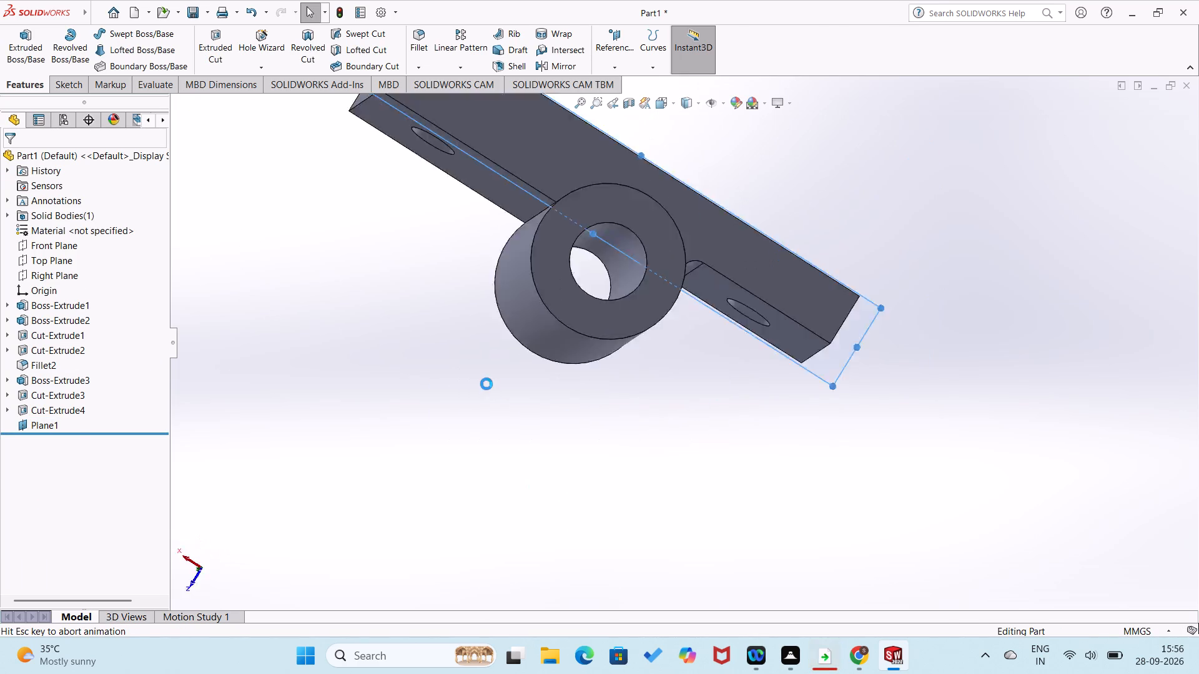
{"action": "right_click_drag", "start_coordinate": [468, 386], "coordinate": [280, 421]}
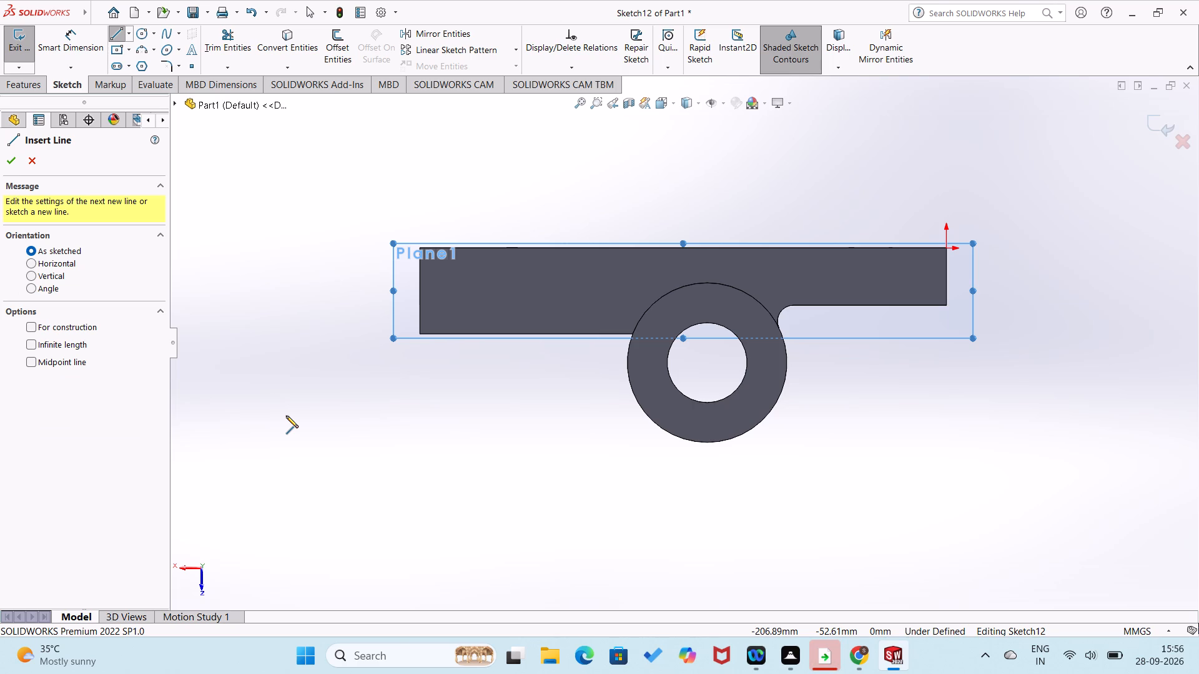
{"action": "left_click", "coordinate": [708, 442]}
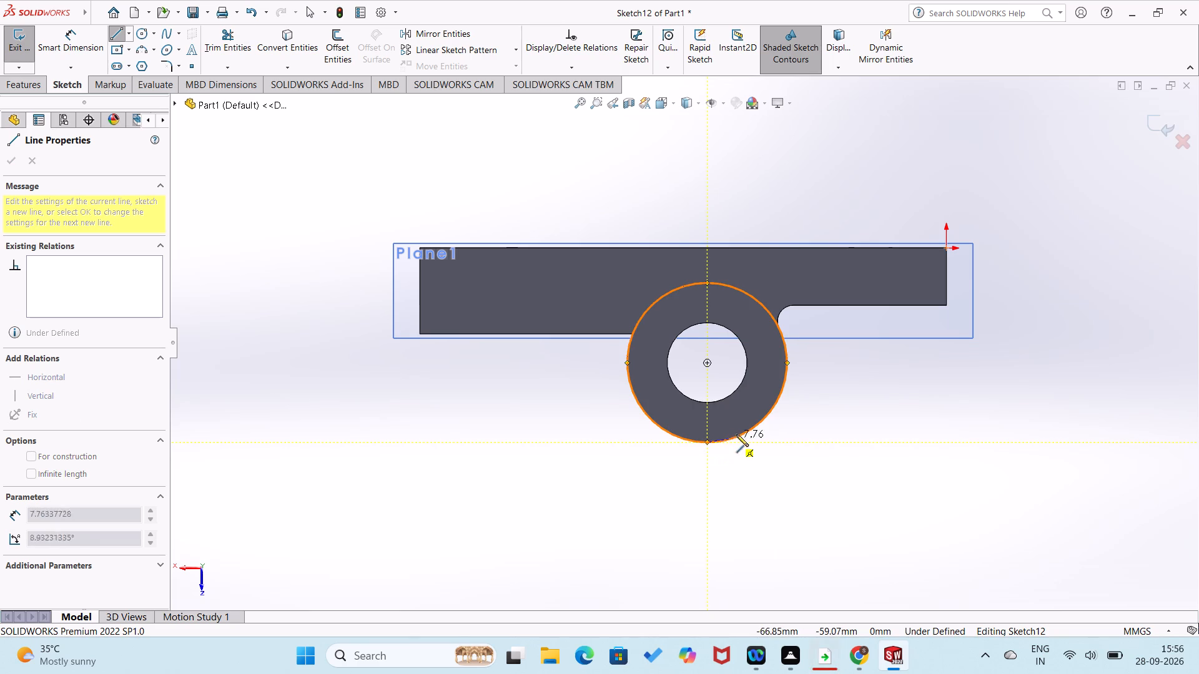
{"action": "scroll", "coordinate": [754, 426], "scroll_direction": "down", "scroll_amount": 4}
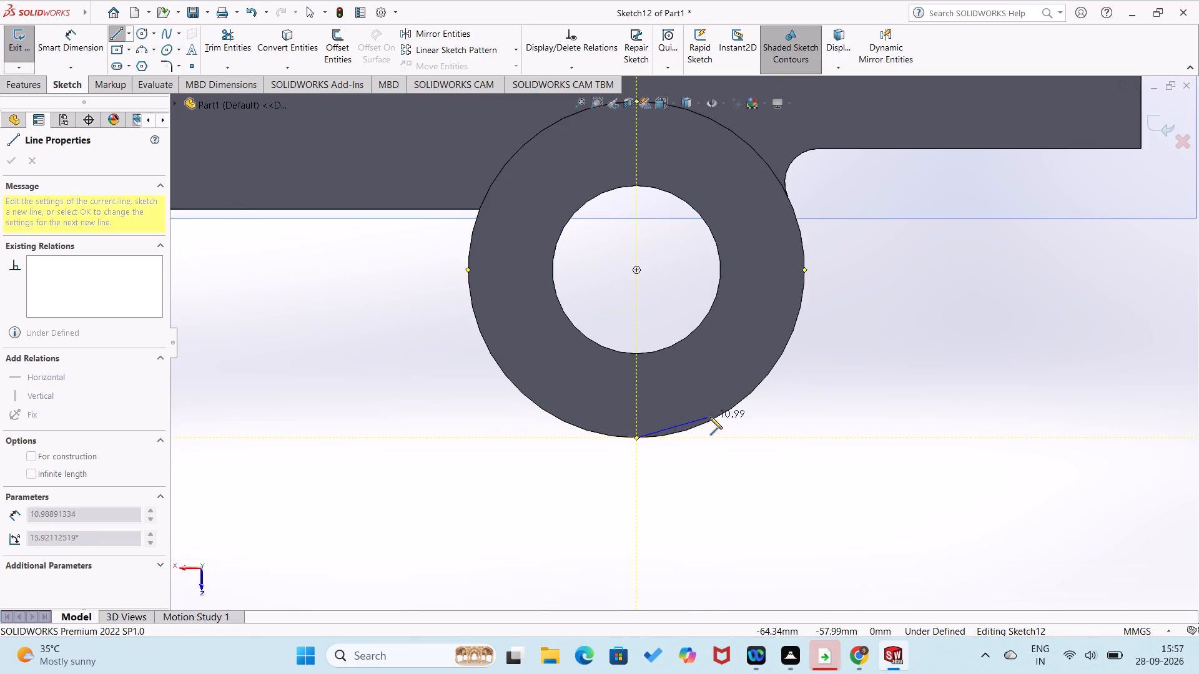
{"action": "left_click", "coordinate": [716, 417]}
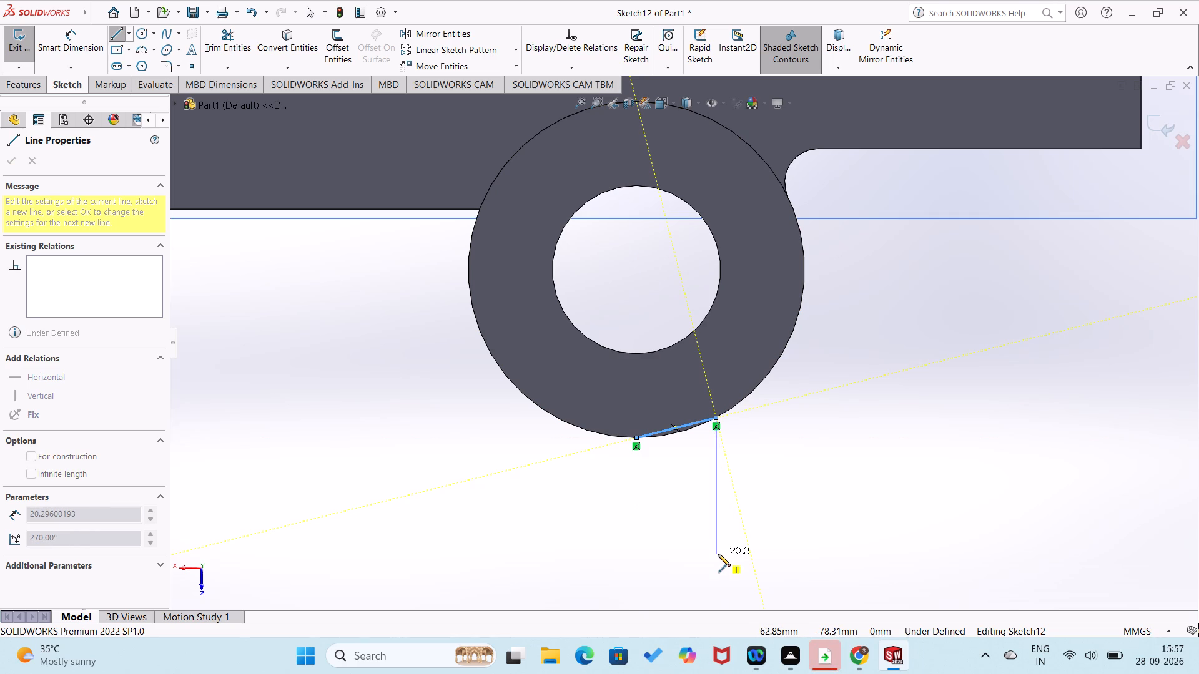
{"action": "left_click", "coordinate": [718, 554]}
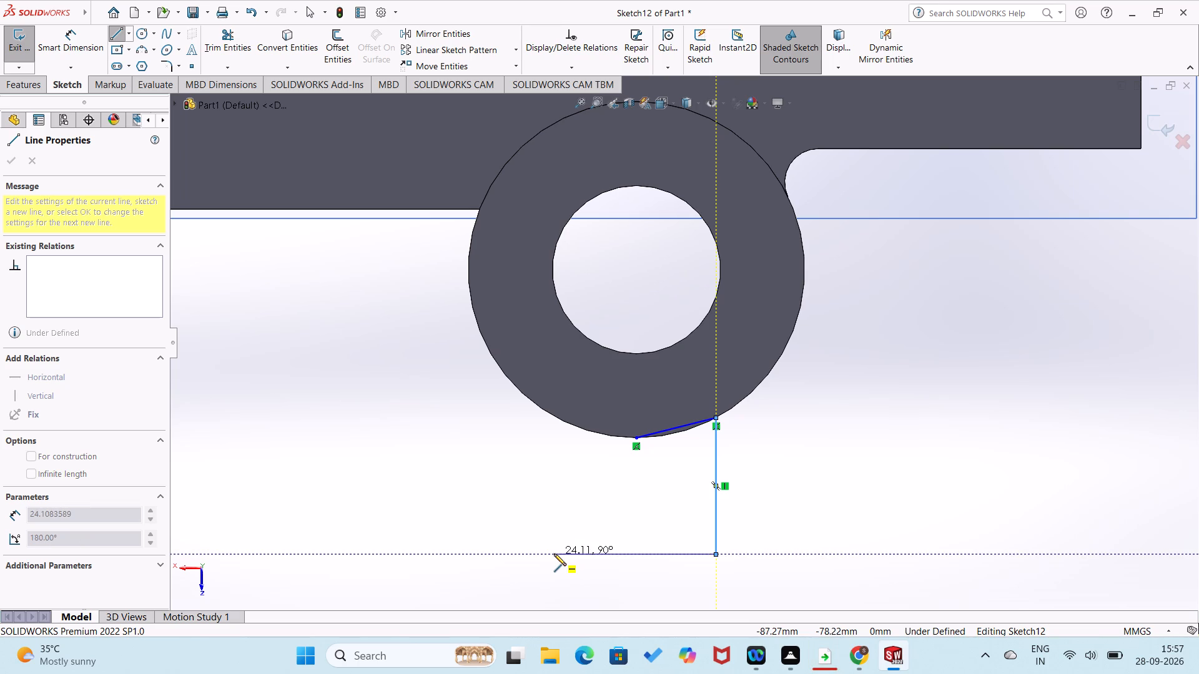
{"action": "left_click", "coordinate": [554, 554]}
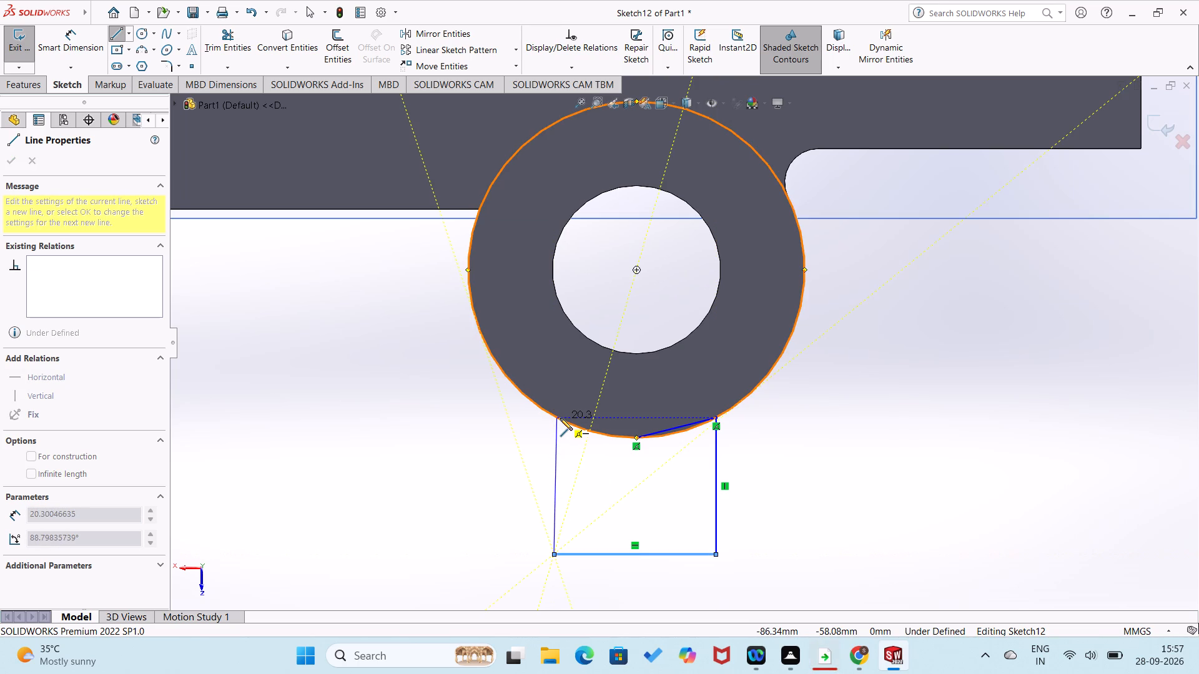
{"action": "left_click", "coordinate": [560, 418]}
{"action": "left_click", "coordinate": [638, 439]}
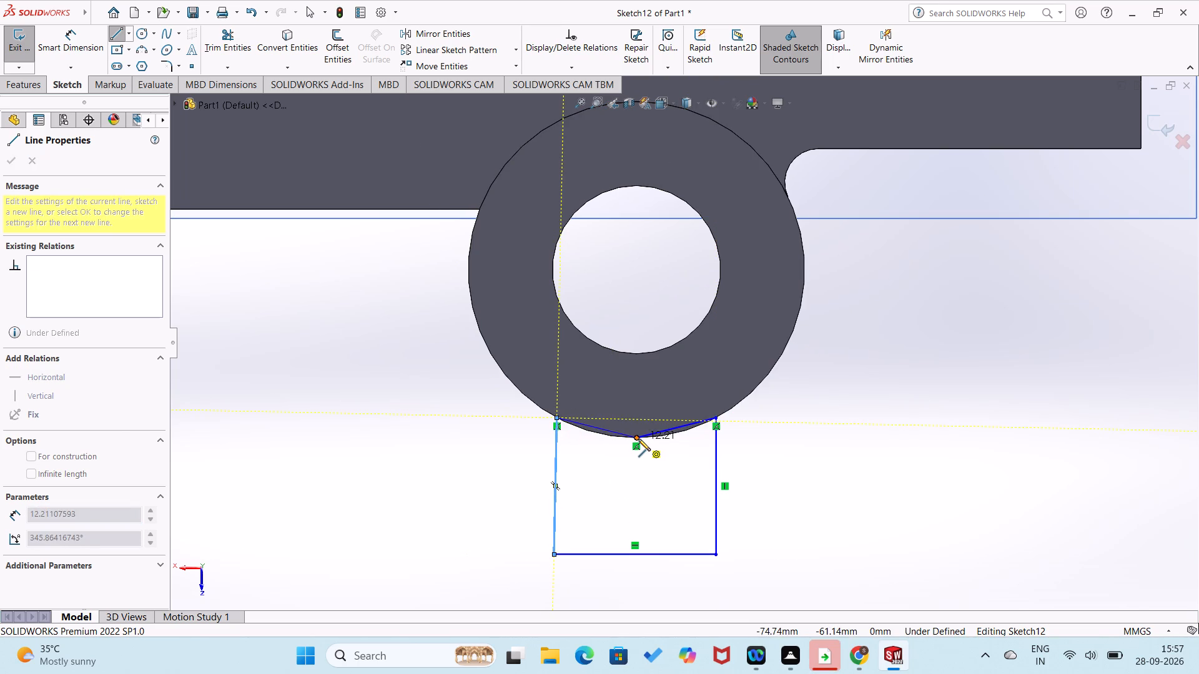
Dimension the profile's outer horizontal edge above the cylinder to 30 mm.
{"action": "middle_click", "coordinate": [625, 364]}
{"action": "right_click_drag", "start_coordinate": [534, 478], "coordinate": [531, 353]}
{"action": "middle_click_drag", "start_coordinate": [507, 440], "coordinate": [475, 290]}
{"action": "scroll", "coordinate": [470, 306], "scroll_direction": "up", "scroll_amount": 1}
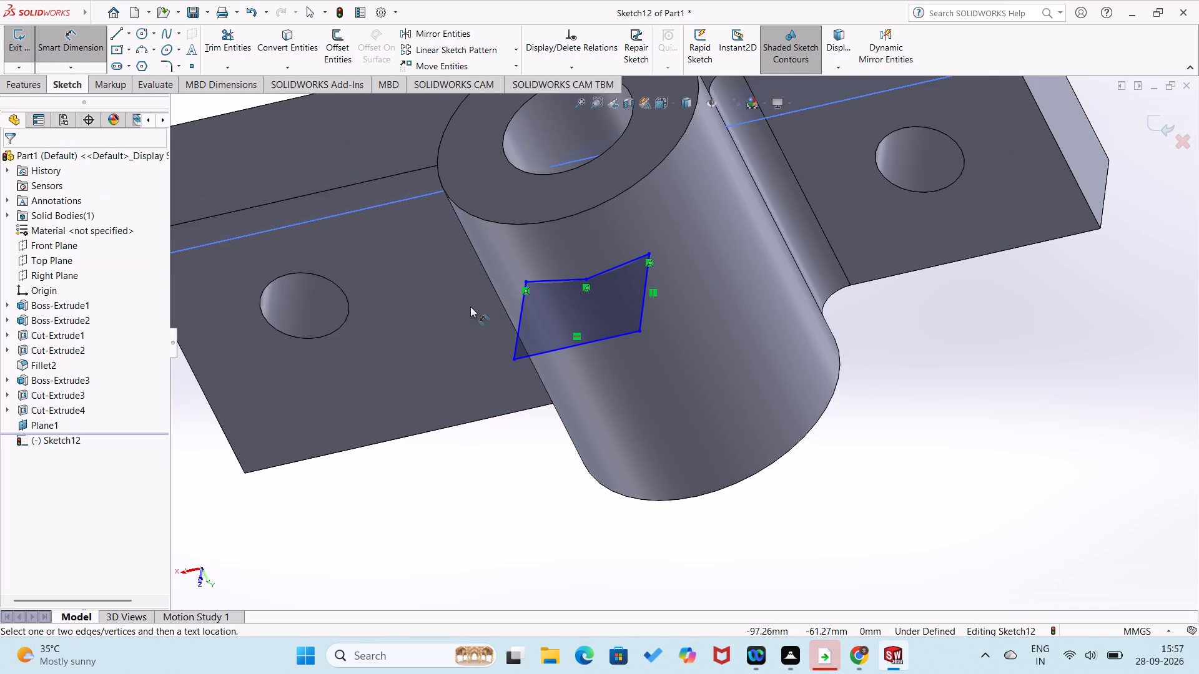
{"action": "key", "text": "ctrl+8"}
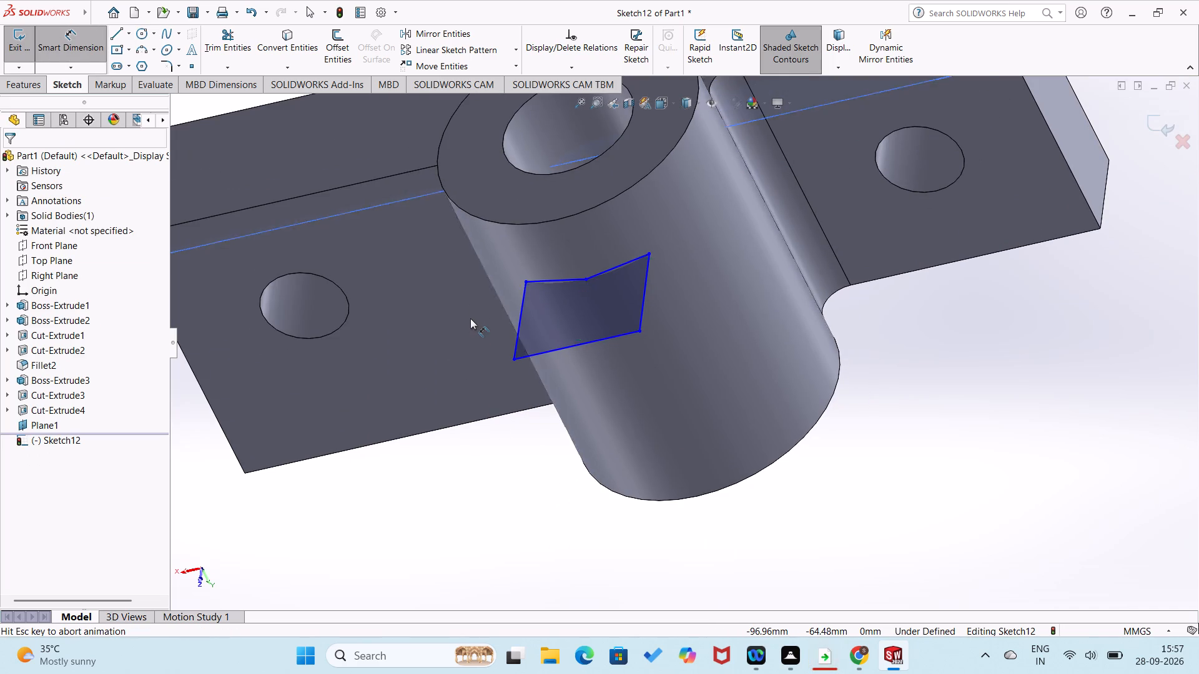
{"action": "key", "text": "ctrl+7"}
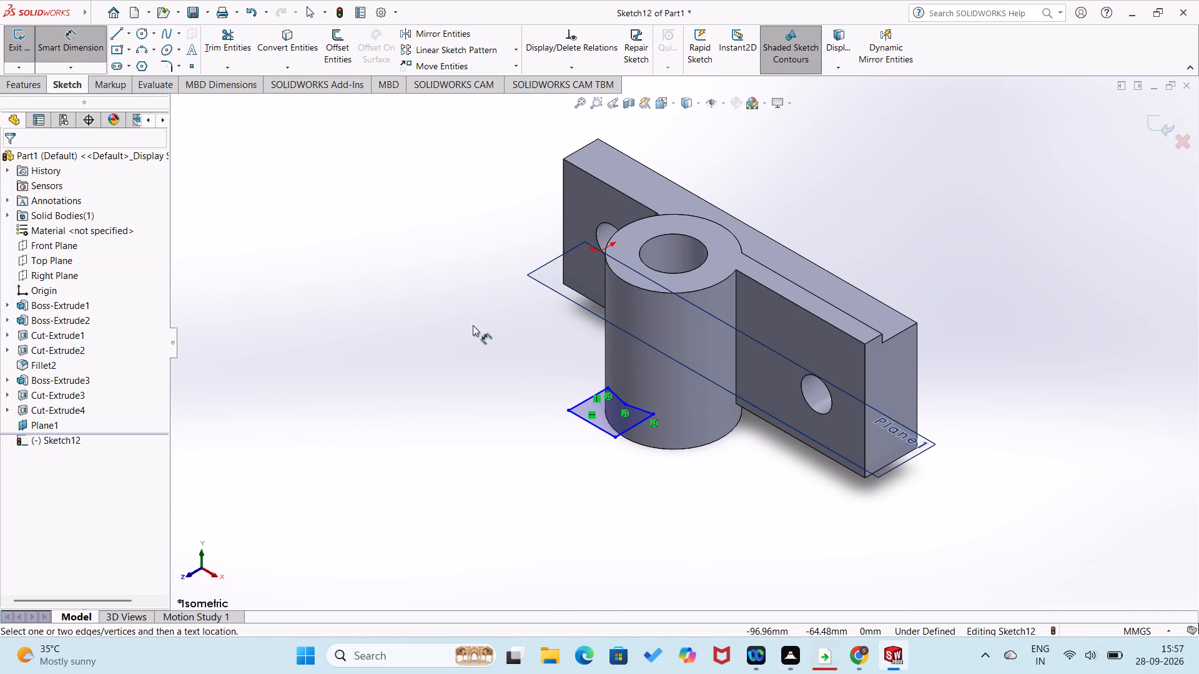
{"action": "scroll", "coordinate": [480, 379], "scroll_direction": "up", "scroll_amount": 1}
{"action": "middle_click_drag", "start_coordinate": [480, 379], "coordinate": [548, 200]}
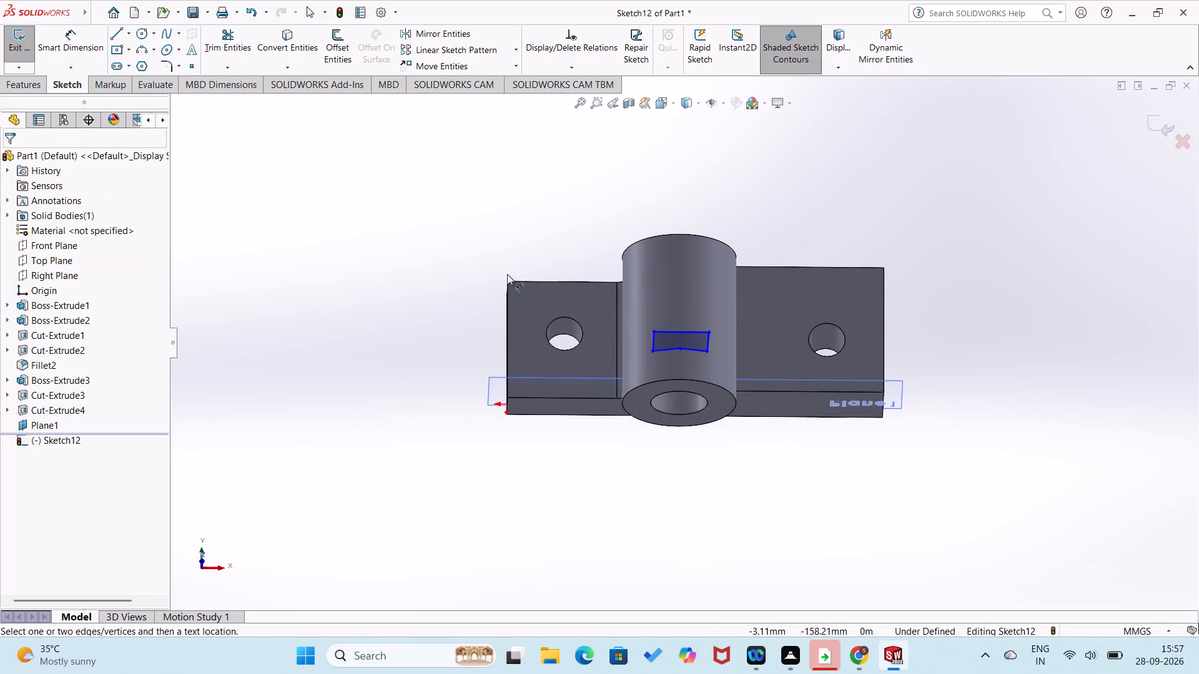
{"action": "middle_click_drag", "start_coordinate": [595, 452], "coordinate": [606, 318]}
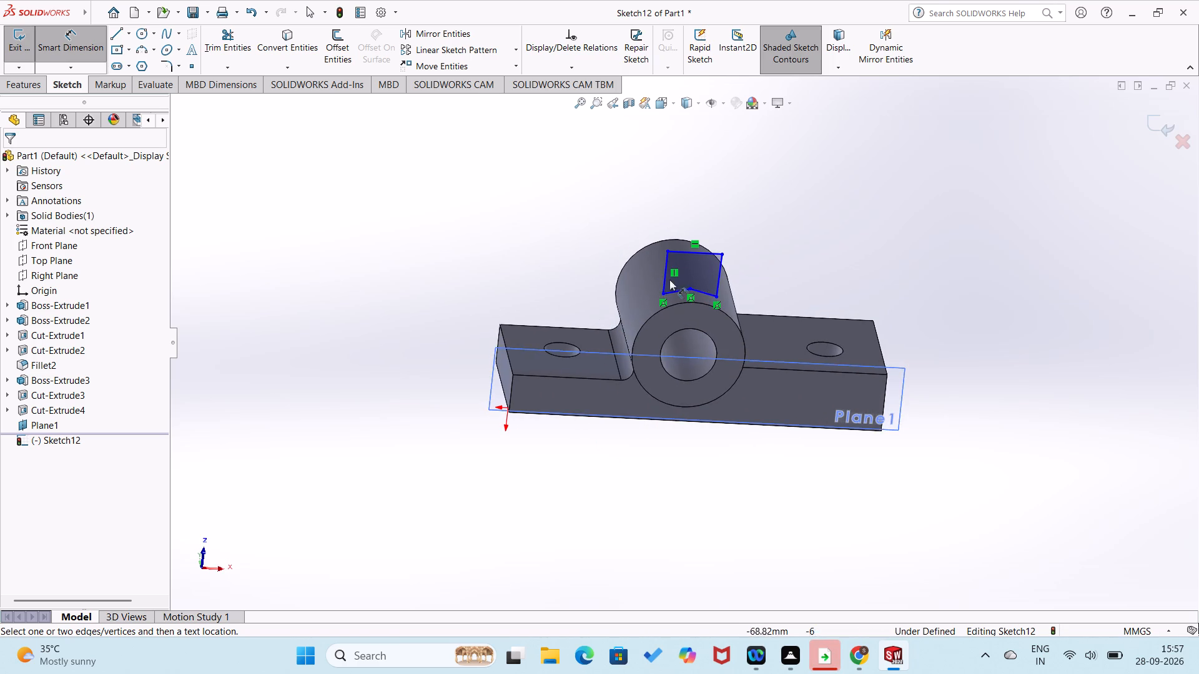
{"action": "middle_click_drag", "start_coordinate": [666, 263], "coordinate": [654, 216]}
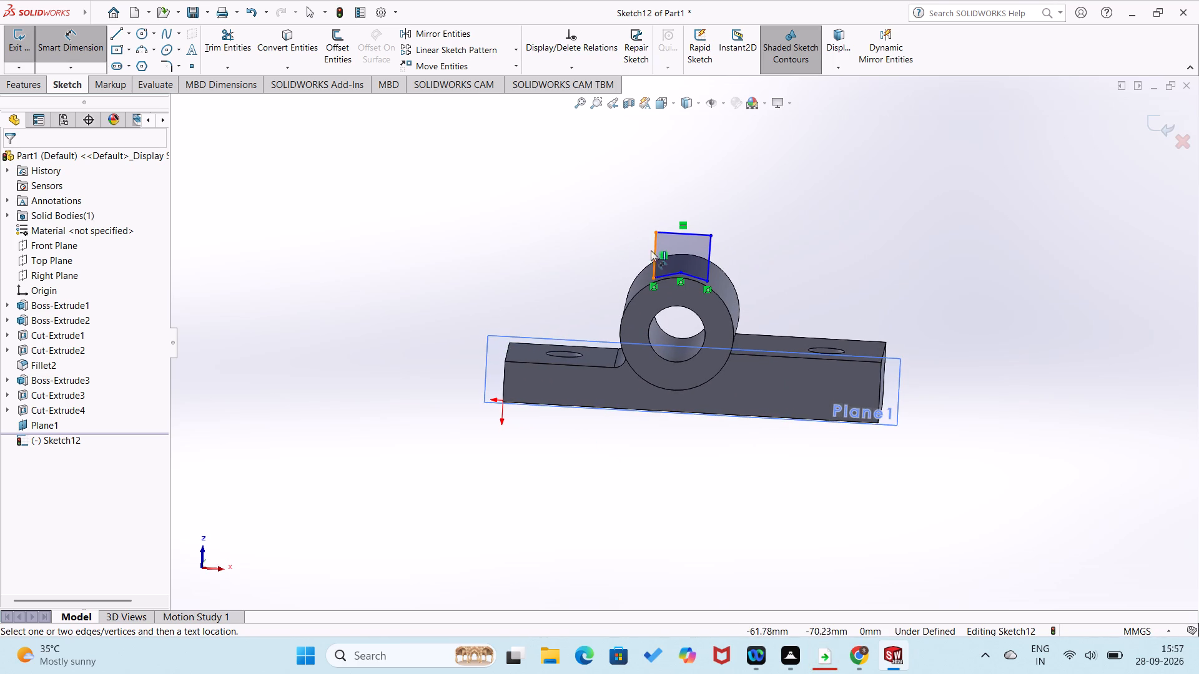
{"action": "left_click", "coordinate": [676, 234]}
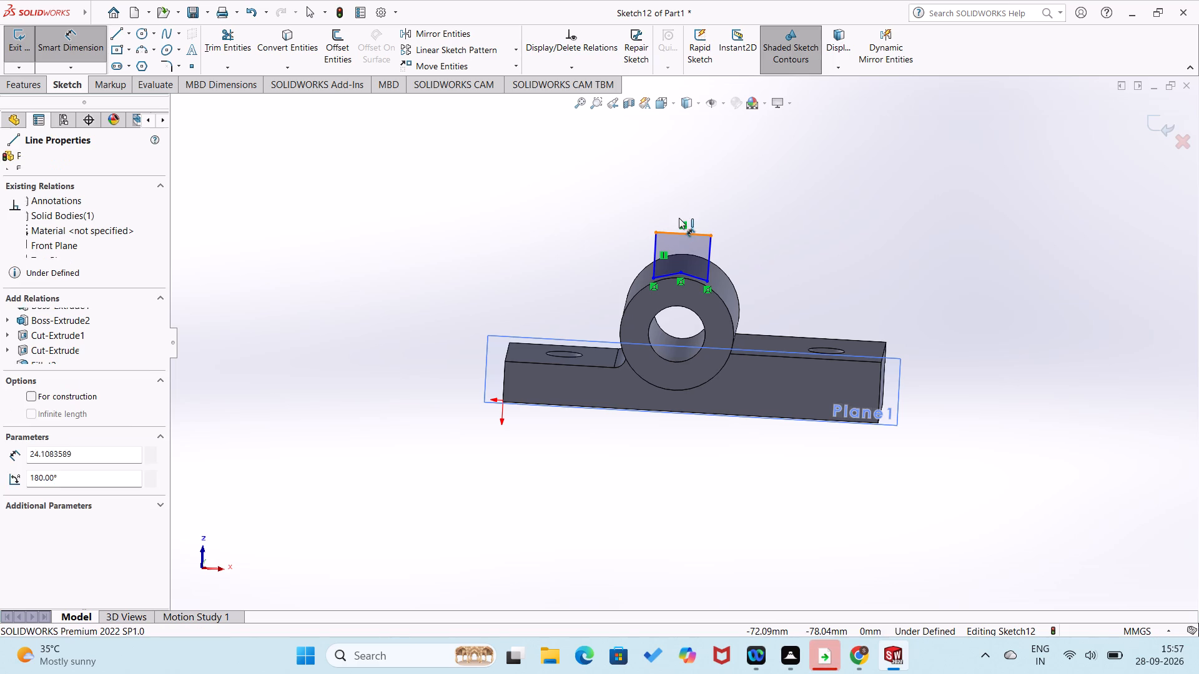
{"action": "left_click", "coordinate": [679, 214]}
{"action": "type", "text": "30"}
{"action": "key", "text": "Return"}
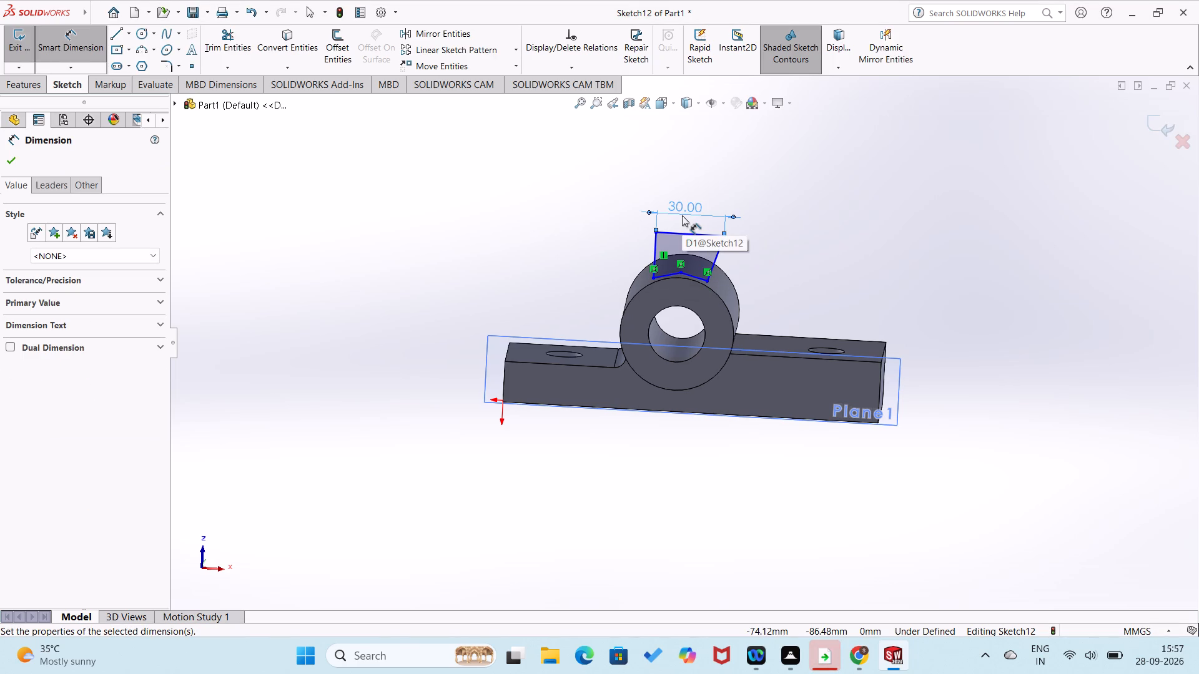
Undo the 30 mm value and delete the width dimension from the profile's outer horizontal edge.
{"action": "key", "text": "ctrl+z"}
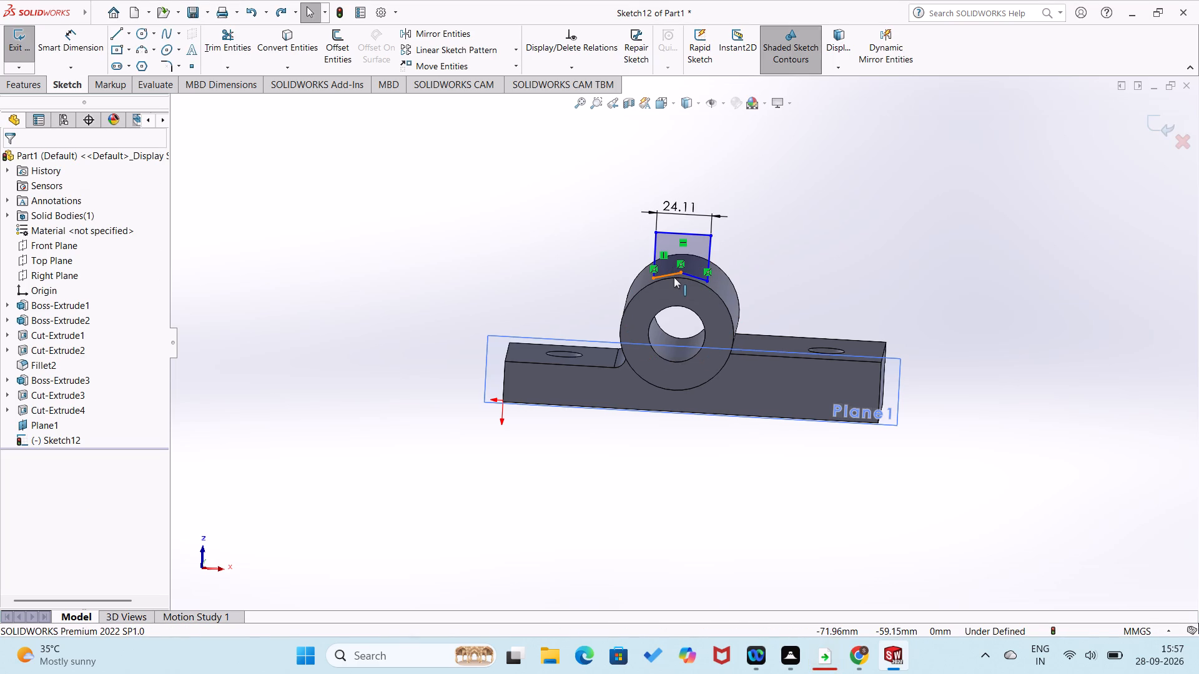
{"action": "left_click", "coordinate": [680, 208]}
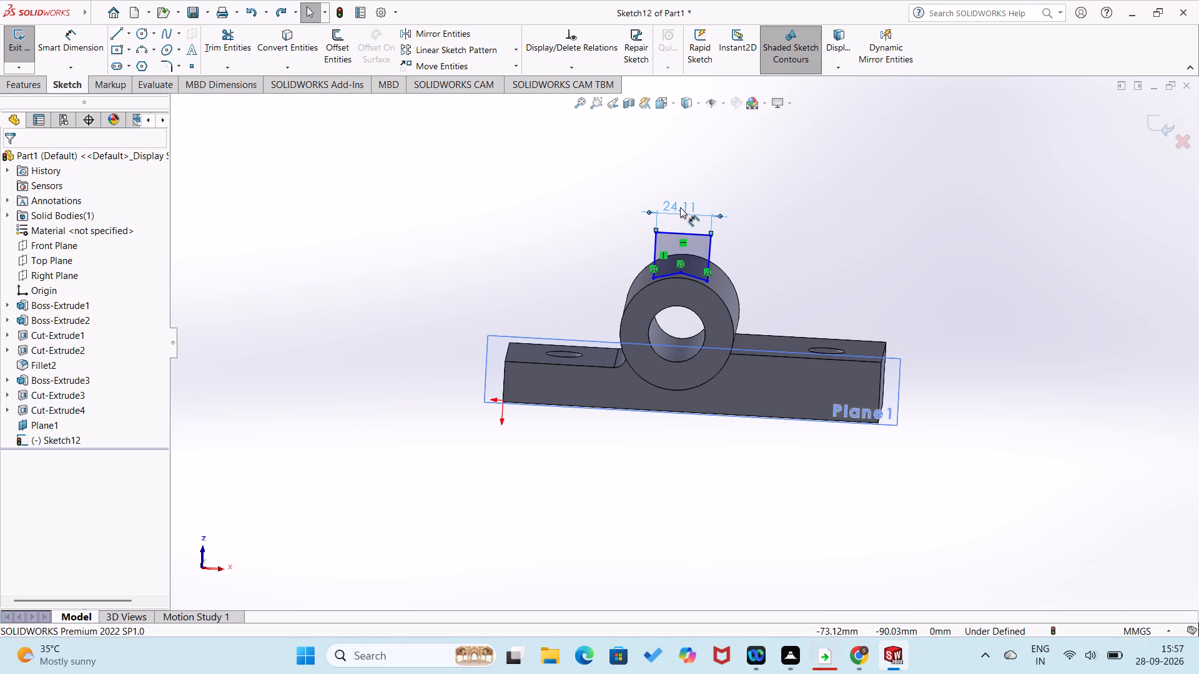
{"action": "key", "text": "Delete"}
Dimension the horizontal span of each of the profile's two slanted lines on the cylinder to 15 mm.
{"action": "left_click", "coordinate": [672, 273]}
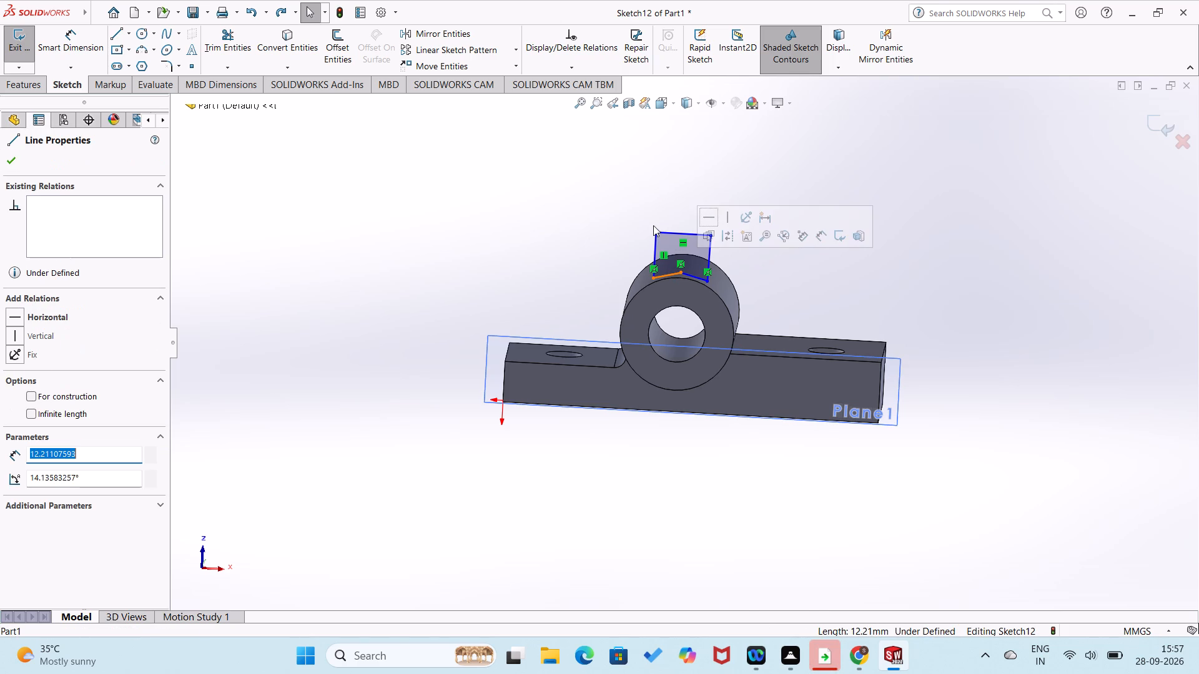
{"action": "right_click_drag", "start_coordinate": [616, 261], "coordinate": [616, 150]}
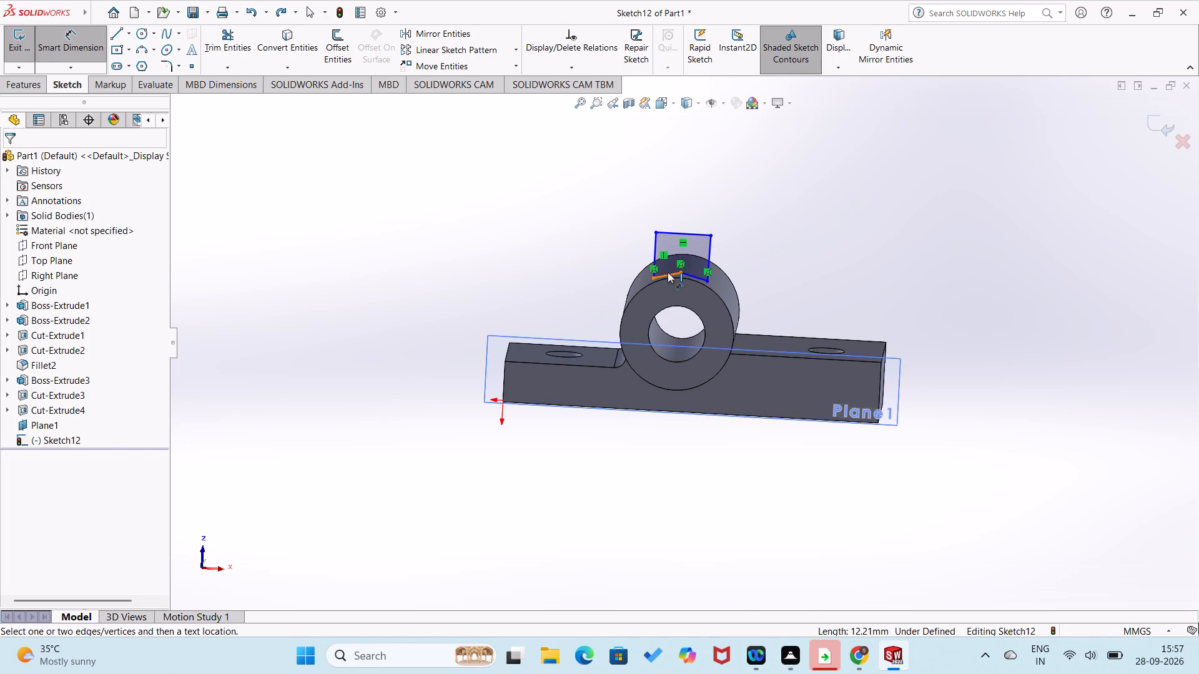
{"action": "left_click_drag", "start_coordinate": [668, 272], "coordinate": [667, 265]}
{"action": "left_click", "coordinate": [665, 210]}
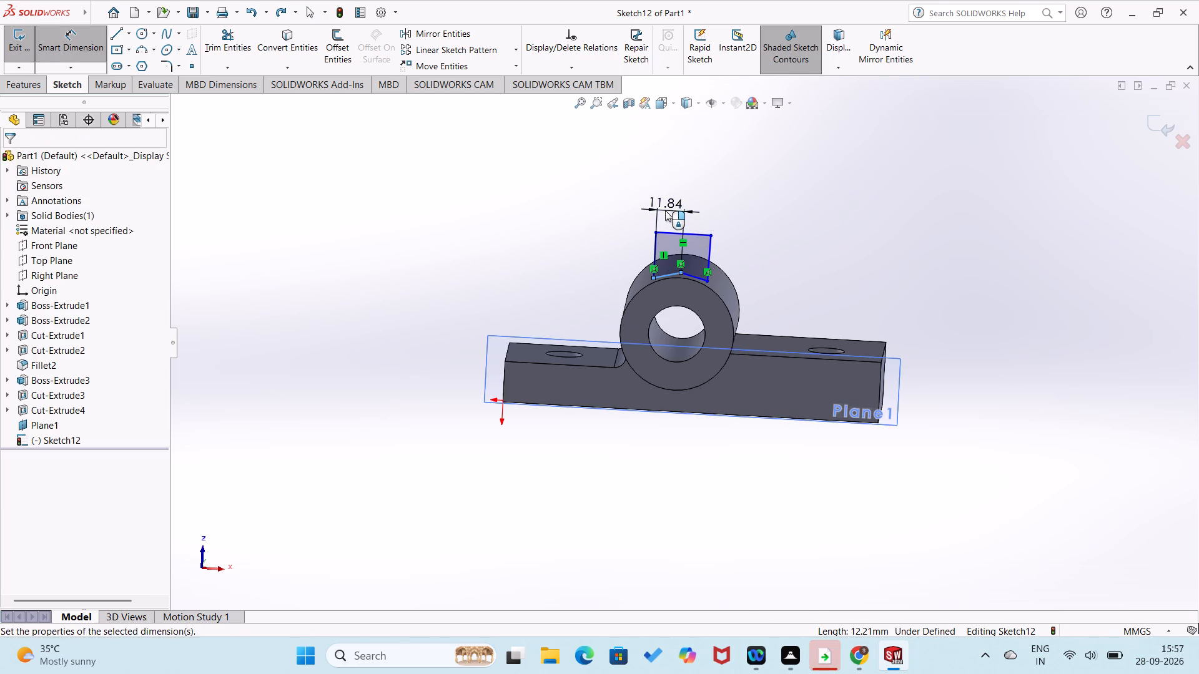
{"action": "key", "text": "1"}
{"action": "key", "text": "5"}
{"action": "key", "text": "Return"}
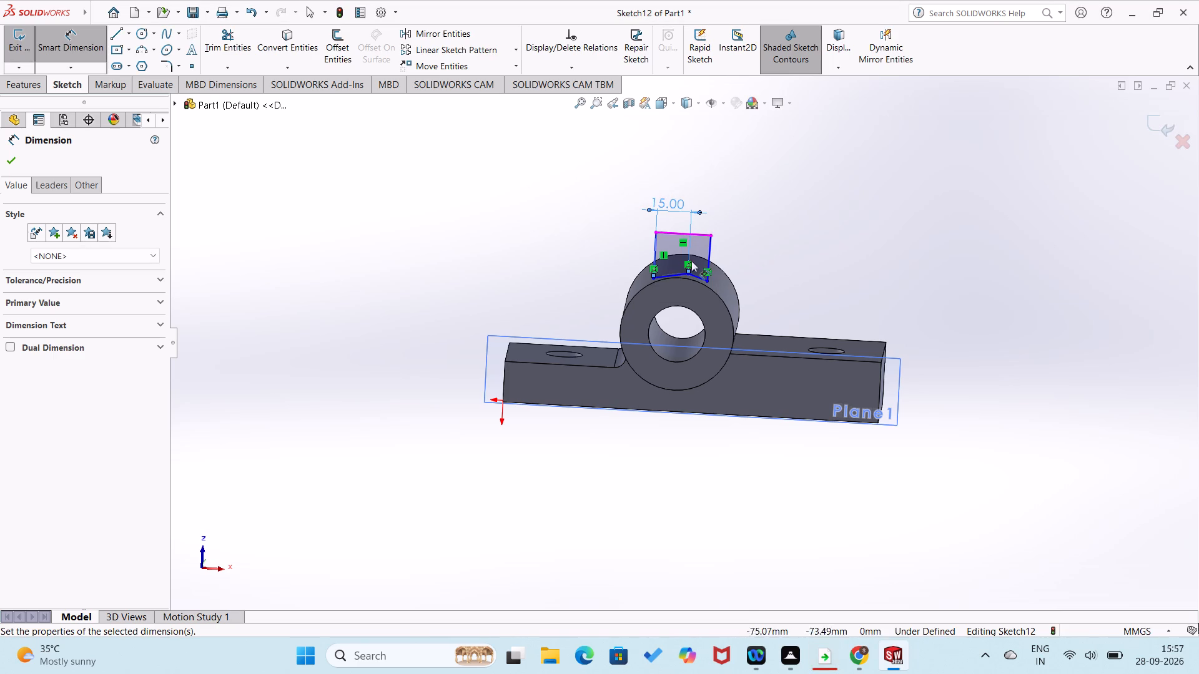
{"action": "left_click_drag", "start_coordinate": [699, 275], "coordinate": [696, 266]}
{"action": "left_click", "coordinate": [708, 202]}
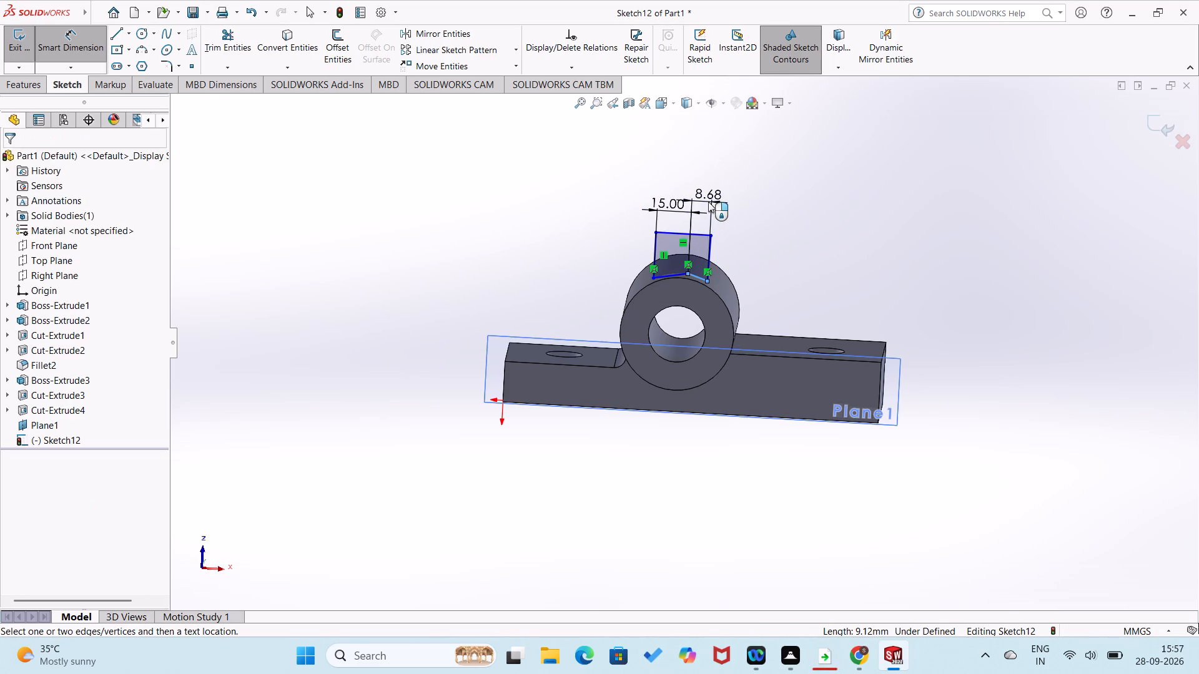
{"action": "type", "text": "15"}
{"action": "key", "text": "Return"}
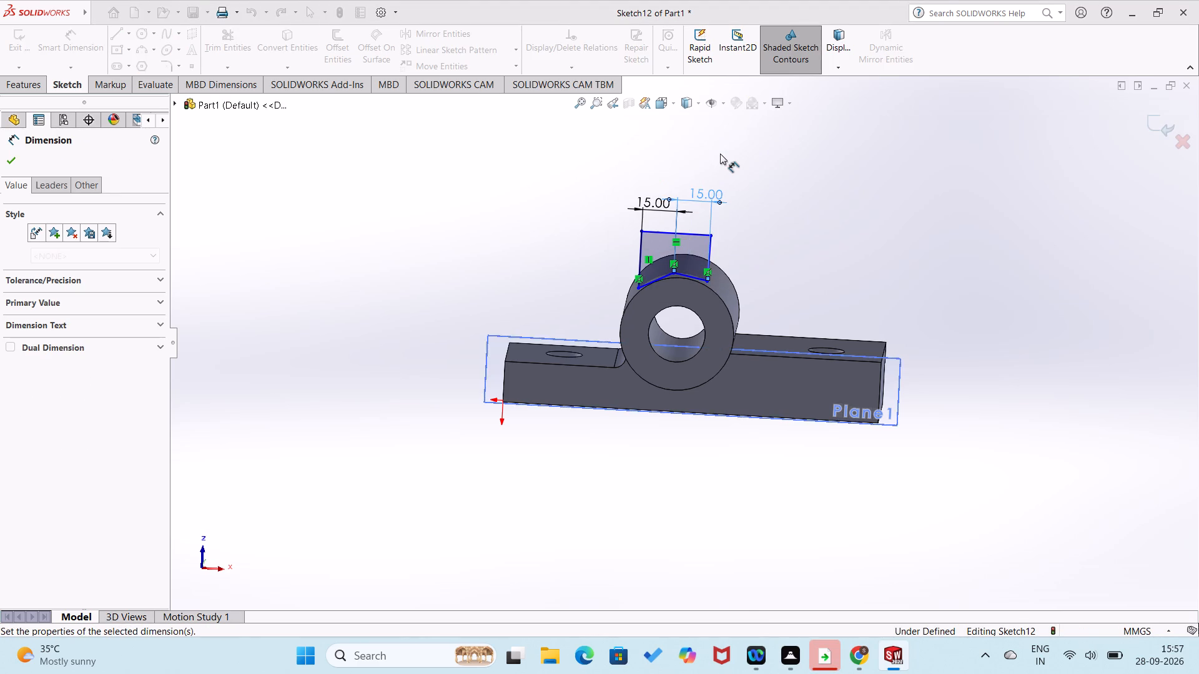
{"action": "left_click", "coordinate": [756, 215]}
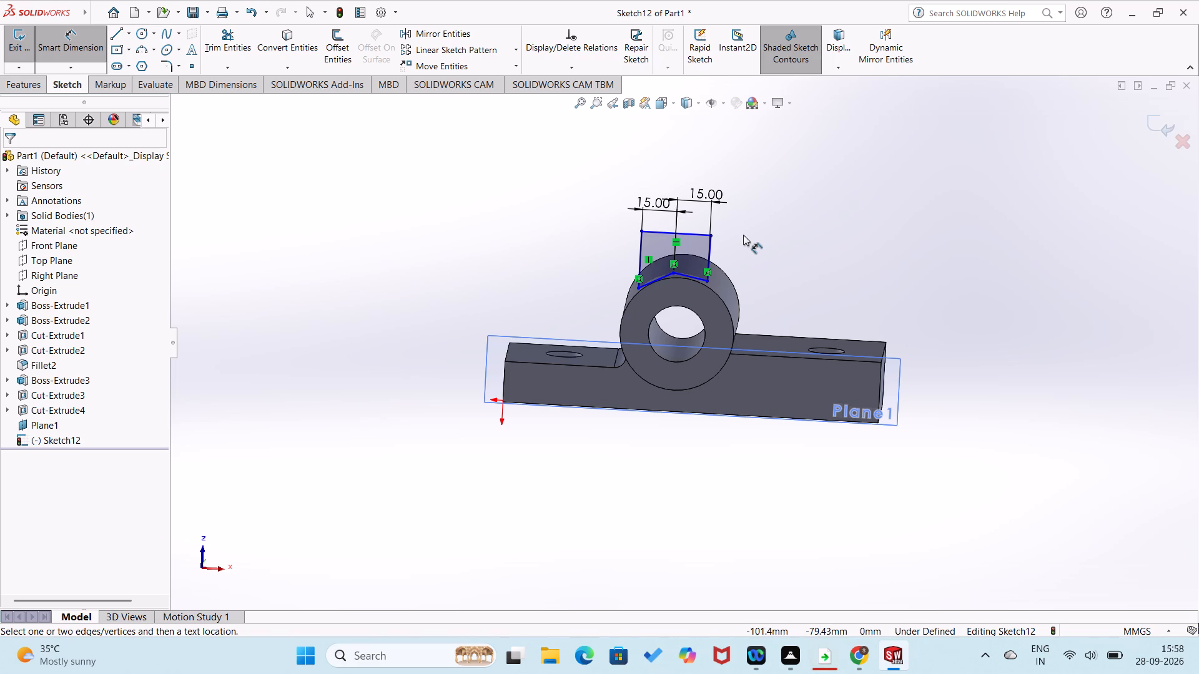
Dimension both vertical side lines of the profile to 25 mm.
{"action": "left_click", "coordinate": [641, 245]}
{"action": "left_click", "coordinate": [626, 252]}
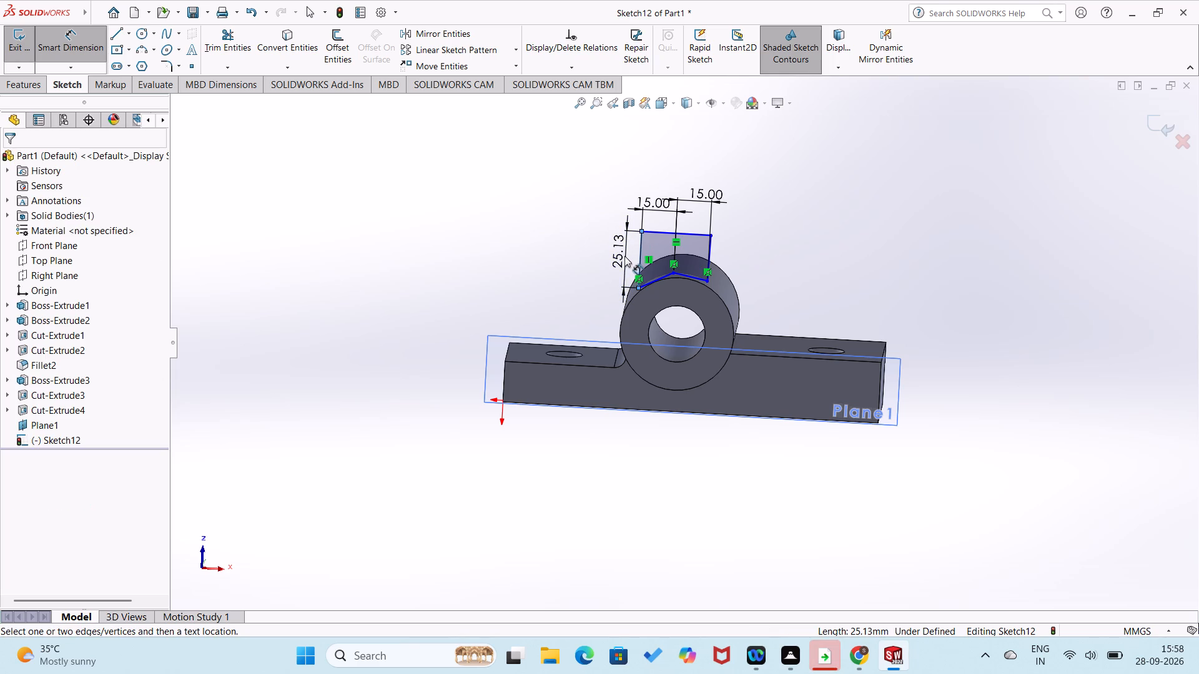
{"action": "type", "text": "25"}
{"action": "key", "text": "Return"}
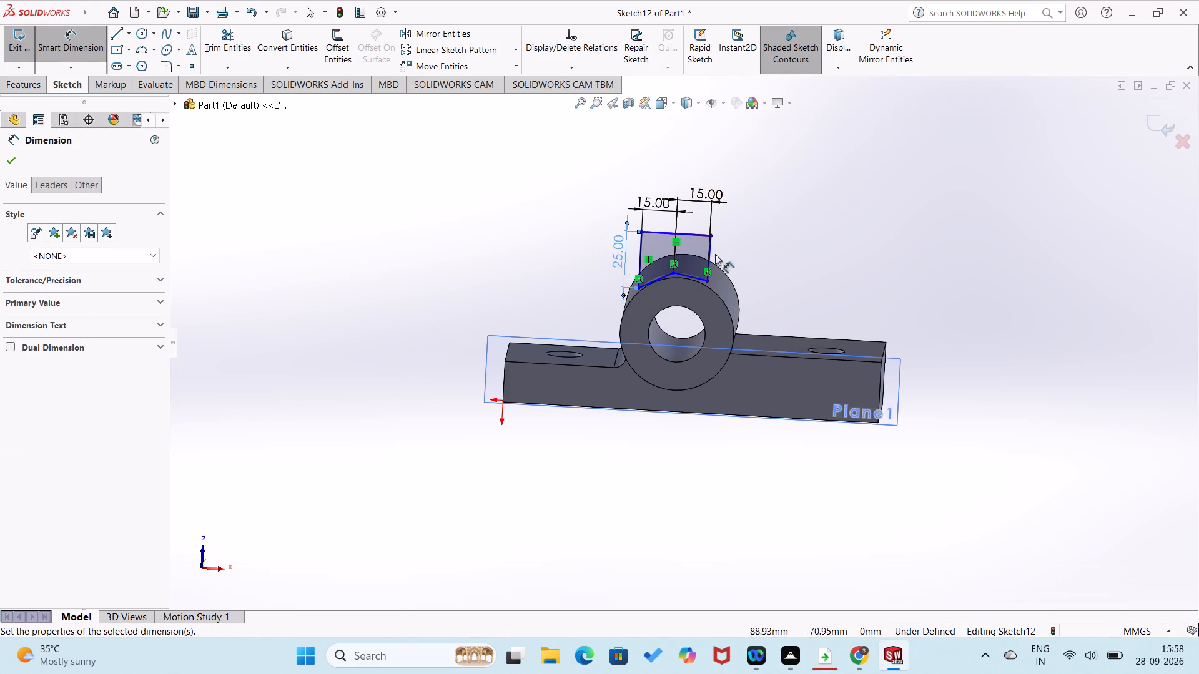
{"action": "left_click", "coordinate": [709, 256]}
{"action": "left_click", "coordinate": [732, 264]}
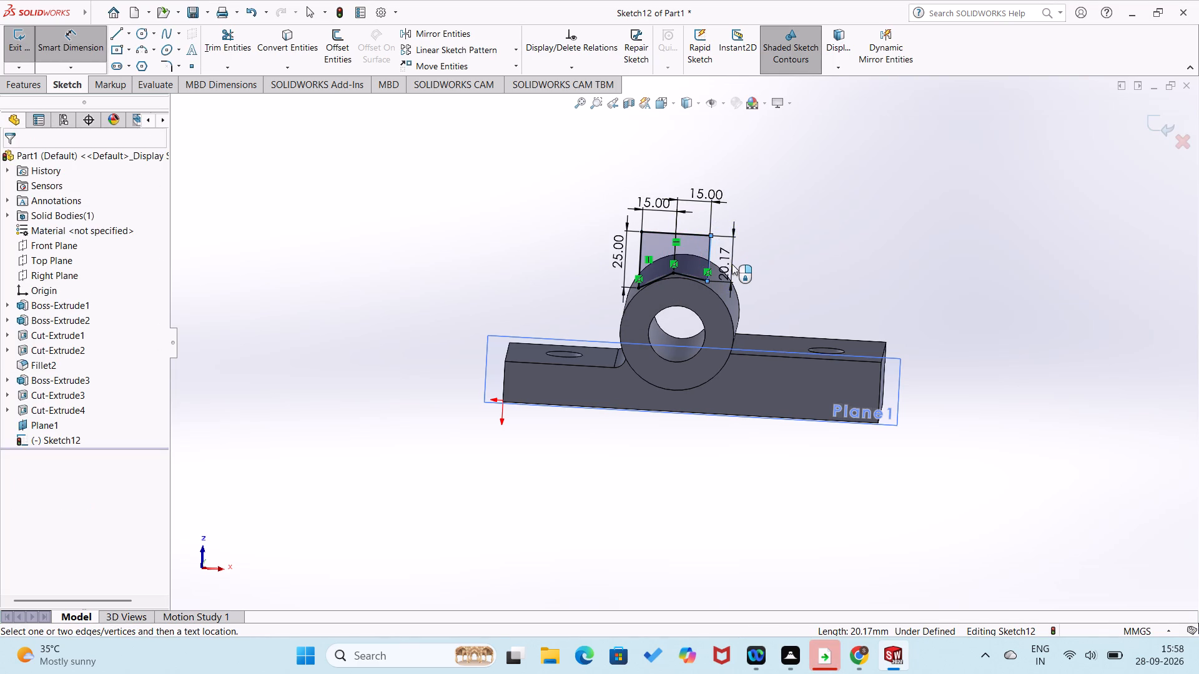
{"action": "type", "text": "25"}
{"action": "key", "text": "Return"}
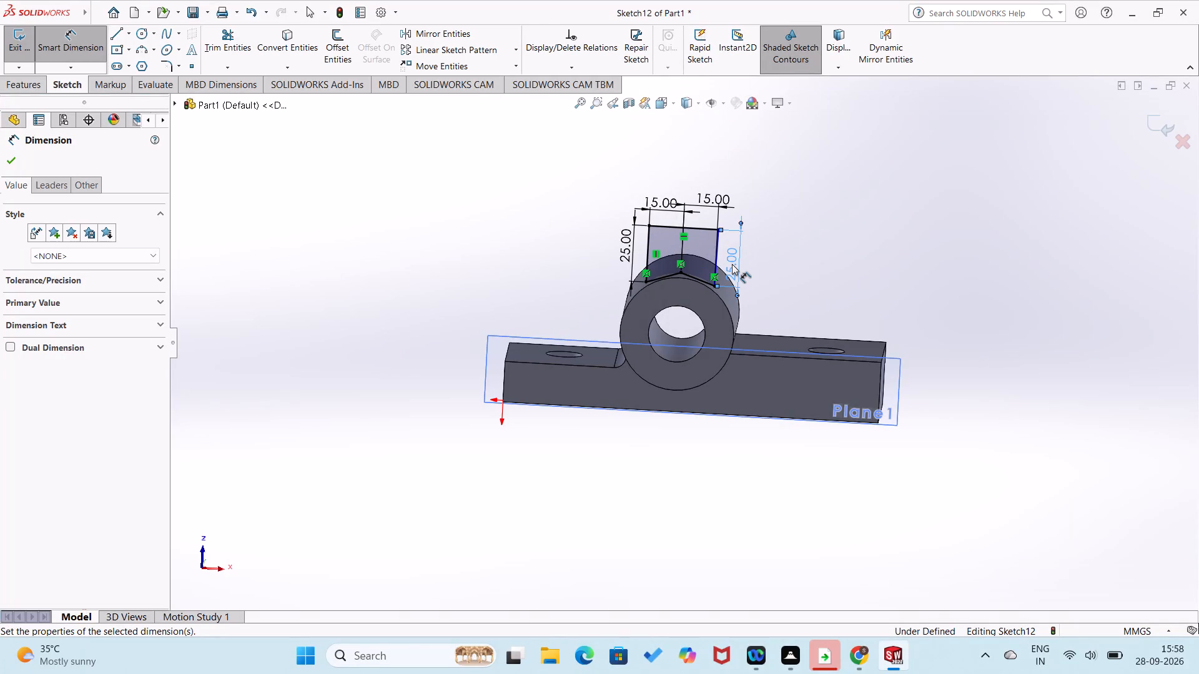
{"action": "left_click", "coordinate": [774, 266]}
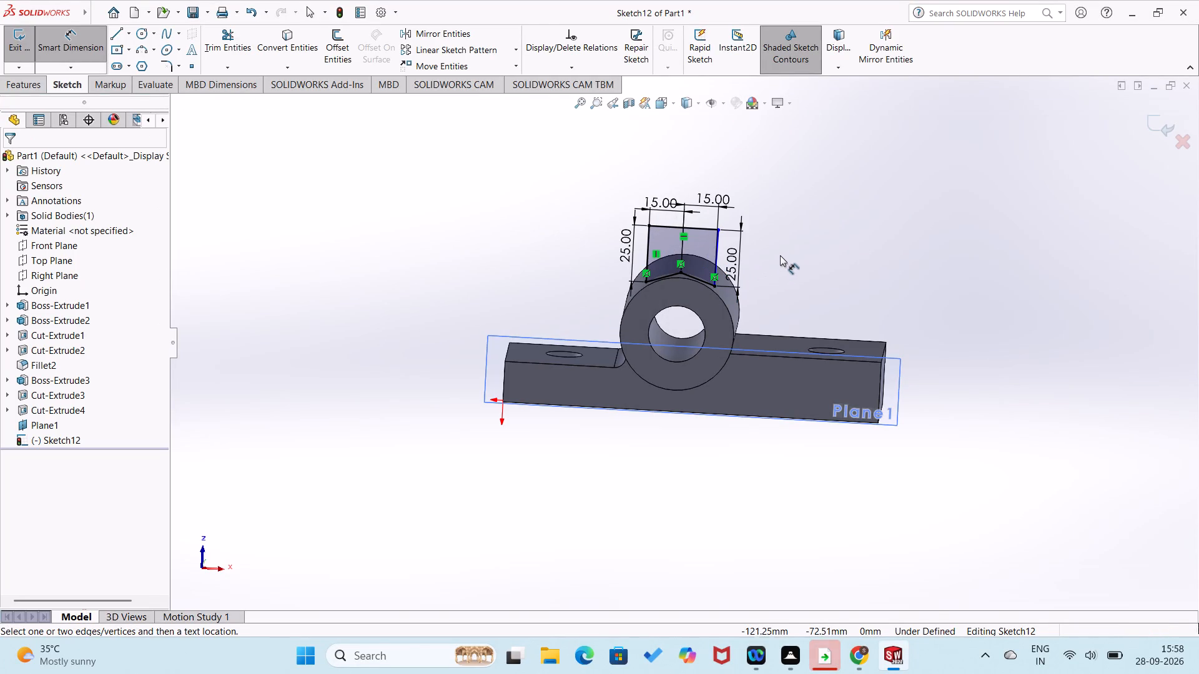
{"action": "left_click", "coordinate": [476, 277]}
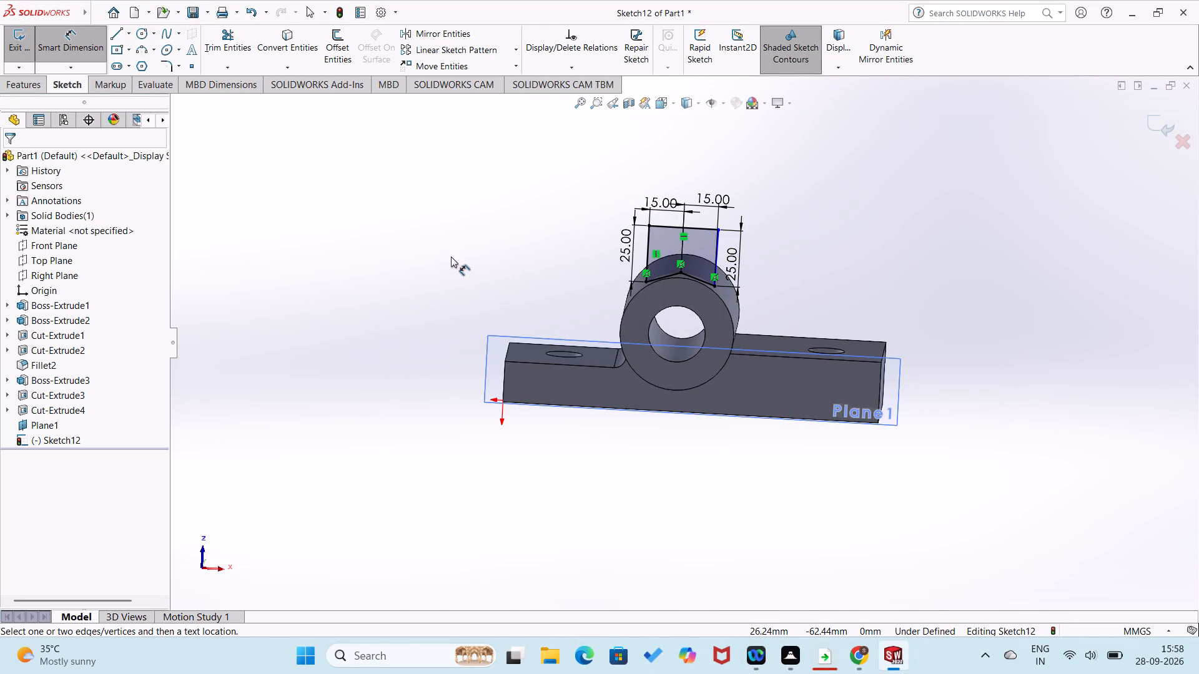
Extrude the profile as a blind 55 mm boss in the reversed direction, over the cylinder, merged with the body.
{"action": "left_click", "coordinate": [31, 83]}
{"action": "left_click", "coordinate": [16, 63]}
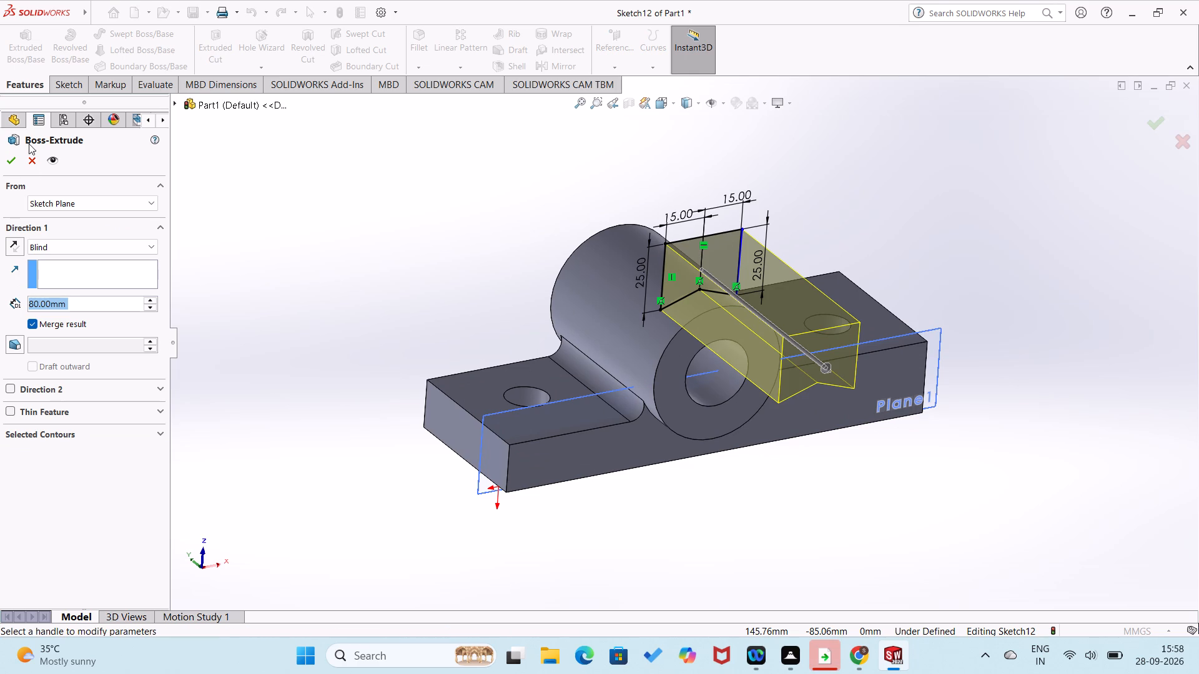
{"action": "left_click", "coordinate": [16, 243]}
{"action": "left_click", "coordinate": [72, 297]}
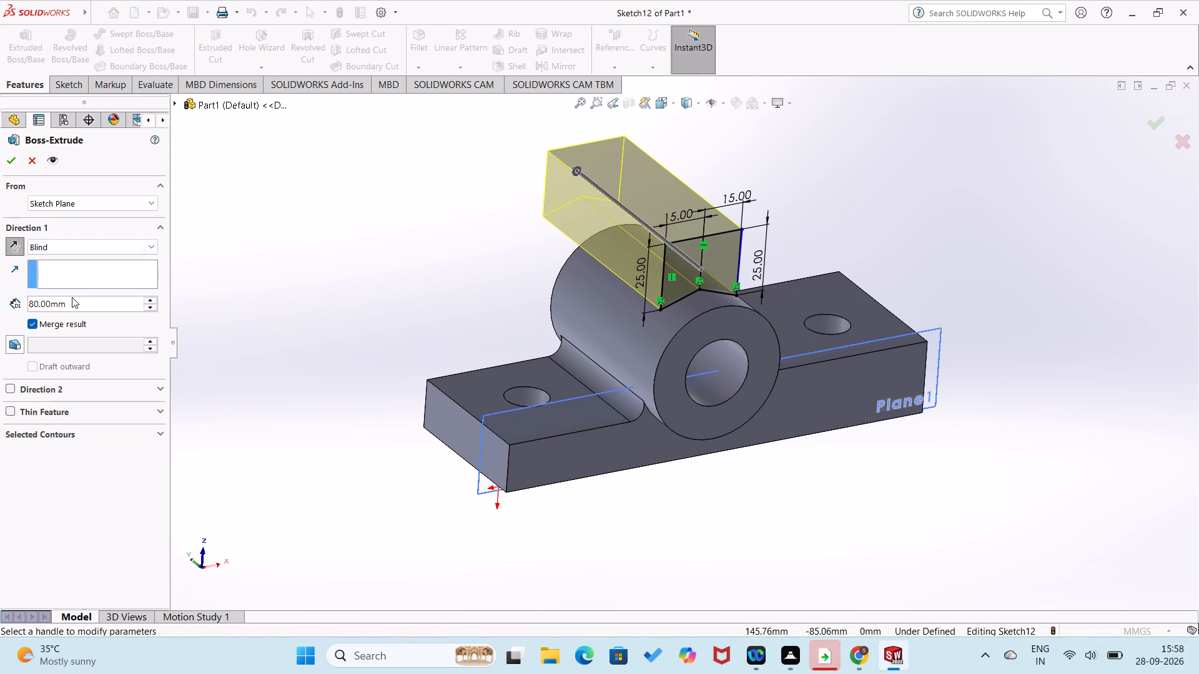
{"action": "left_click_drag", "start_coordinate": [78, 308], "coordinate": [21, 297]}
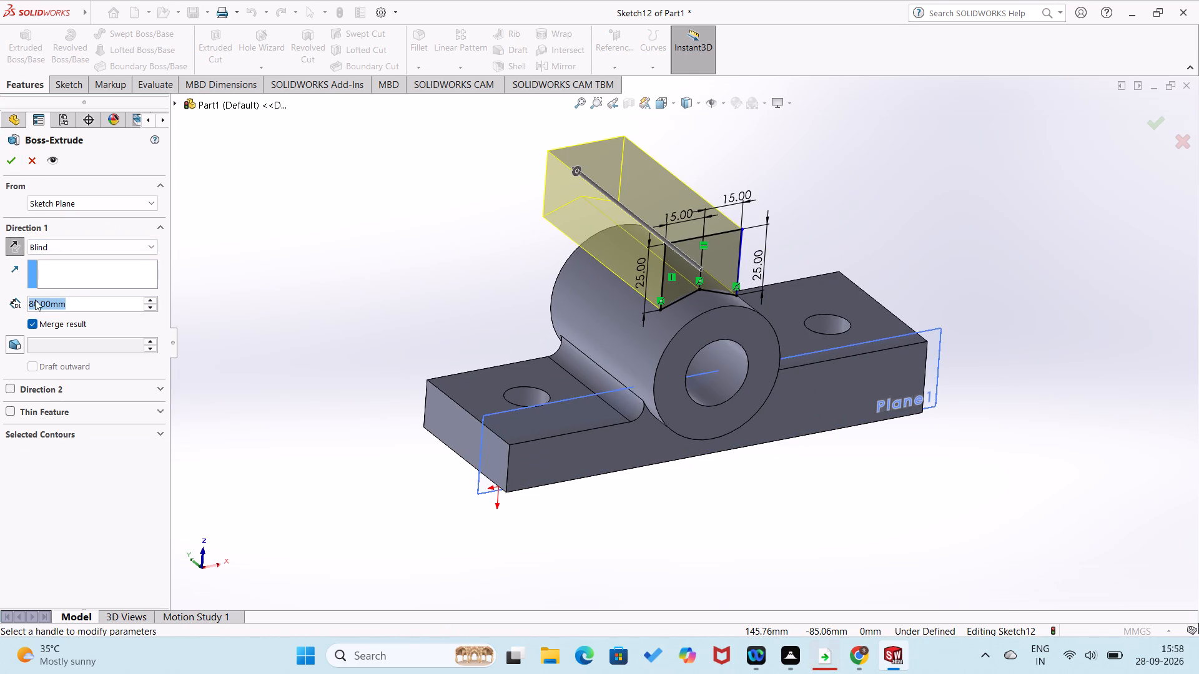
{"action": "key", "text": "6"}
{"action": "key", "text": "0"}
{"action": "key", "text": "Return"}
{"action": "scroll", "coordinate": [263, 363], "scroll_direction": "up", "scroll_amount": 1}
{"action": "middle_click_drag", "start_coordinate": [263, 363], "coordinate": [264, 363]}
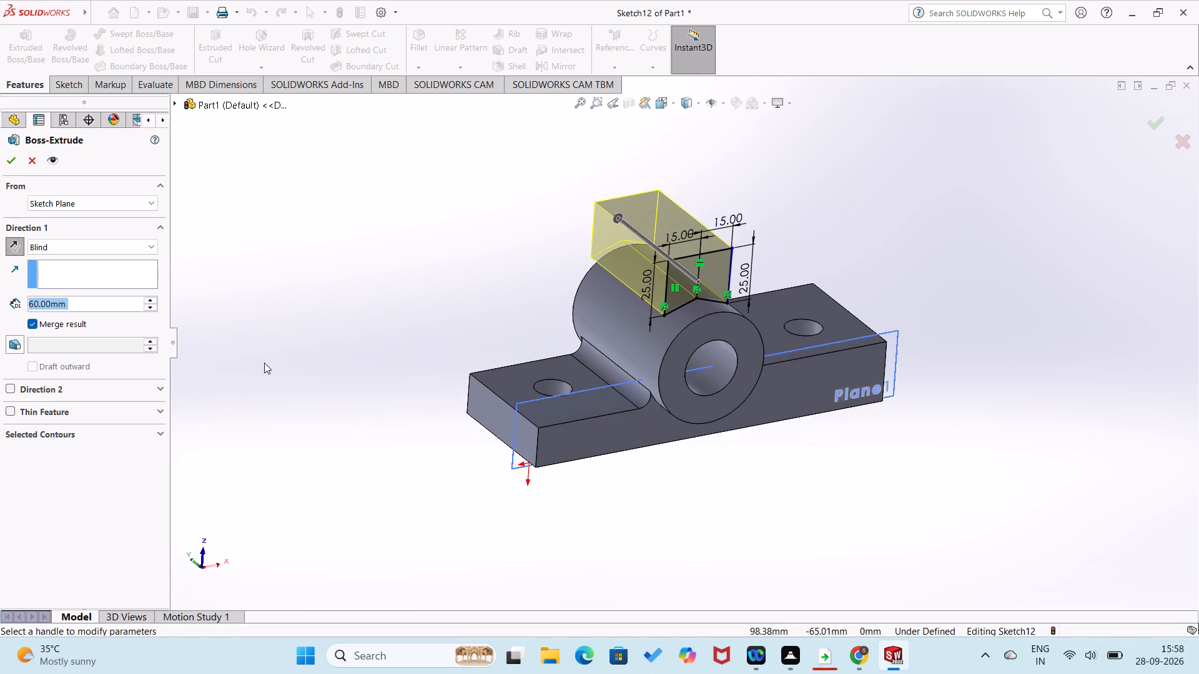
{"action": "middle_click_drag", "start_coordinate": [264, 363], "coordinate": [325, 383]}
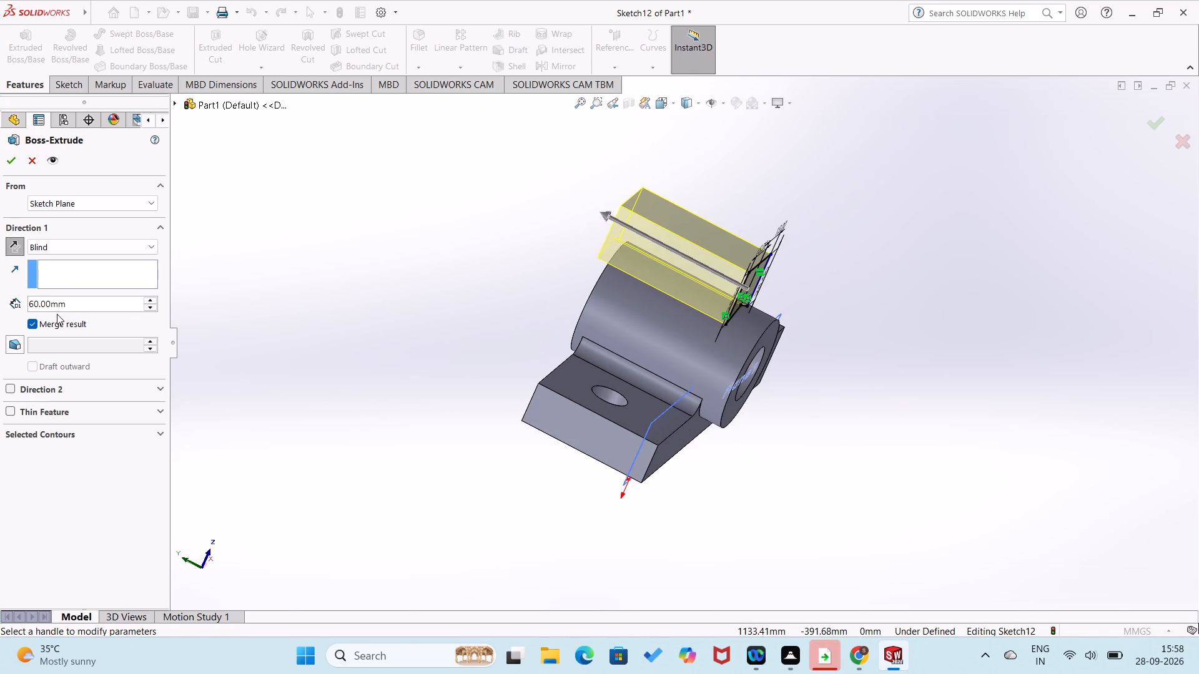
{"action": "left_click_drag", "start_coordinate": [74, 300], "coordinate": [37, 290]}
{"action": "type", "text": "55"}
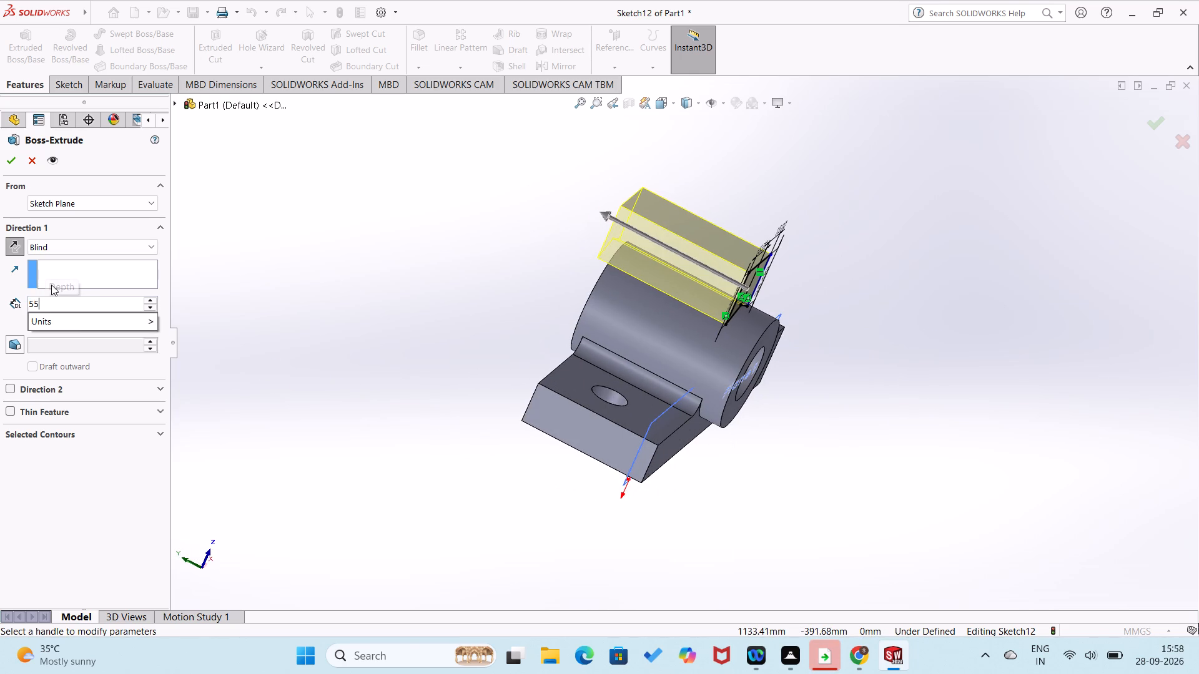
{"action": "key", "text": "Return"}
{"action": "left_click", "coordinate": [8, 152]}
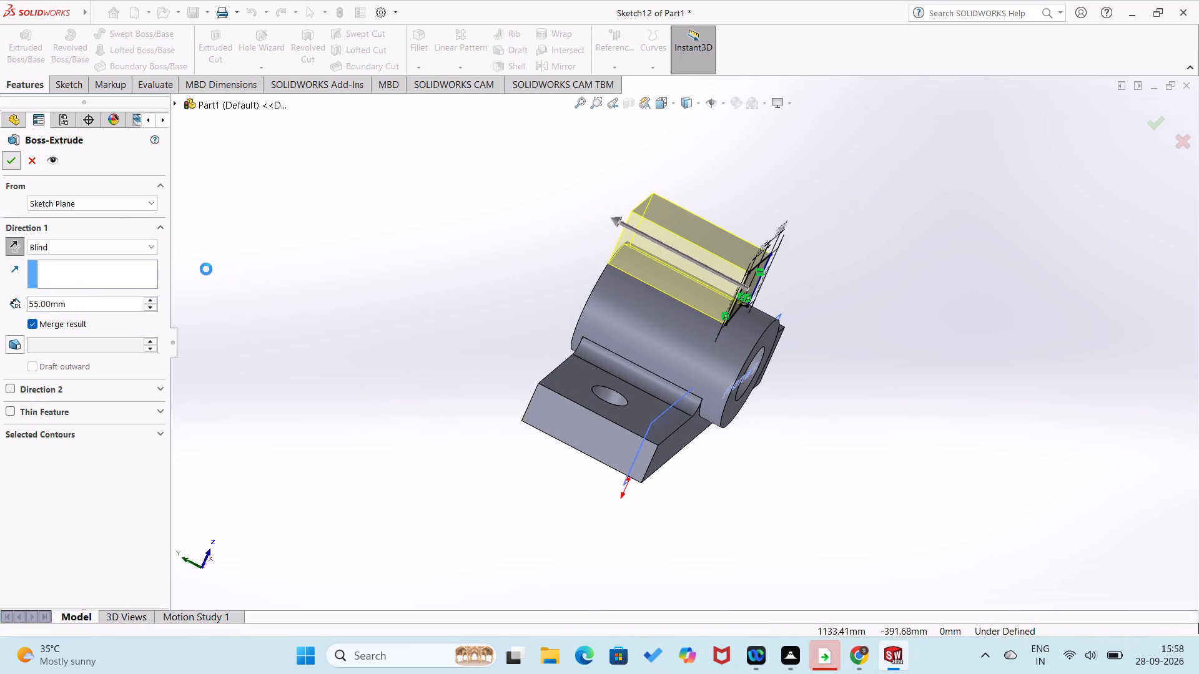
{"action": "left_click", "coordinate": [286, 316]}
{"action": "middle_click_drag", "start_coordinate": [302, 309], "coordinate": [299, 307]}
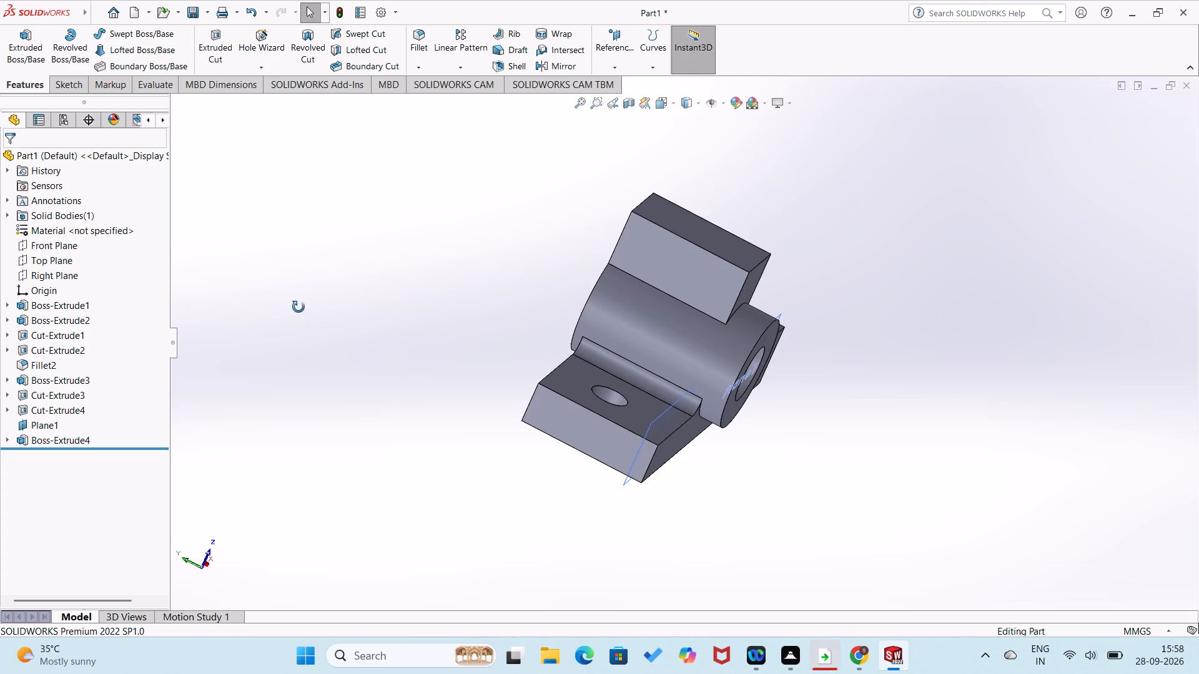
{"action": "middle_click_drag", "start_coordinate": [299, 307], "coordinate": [229, 297]}
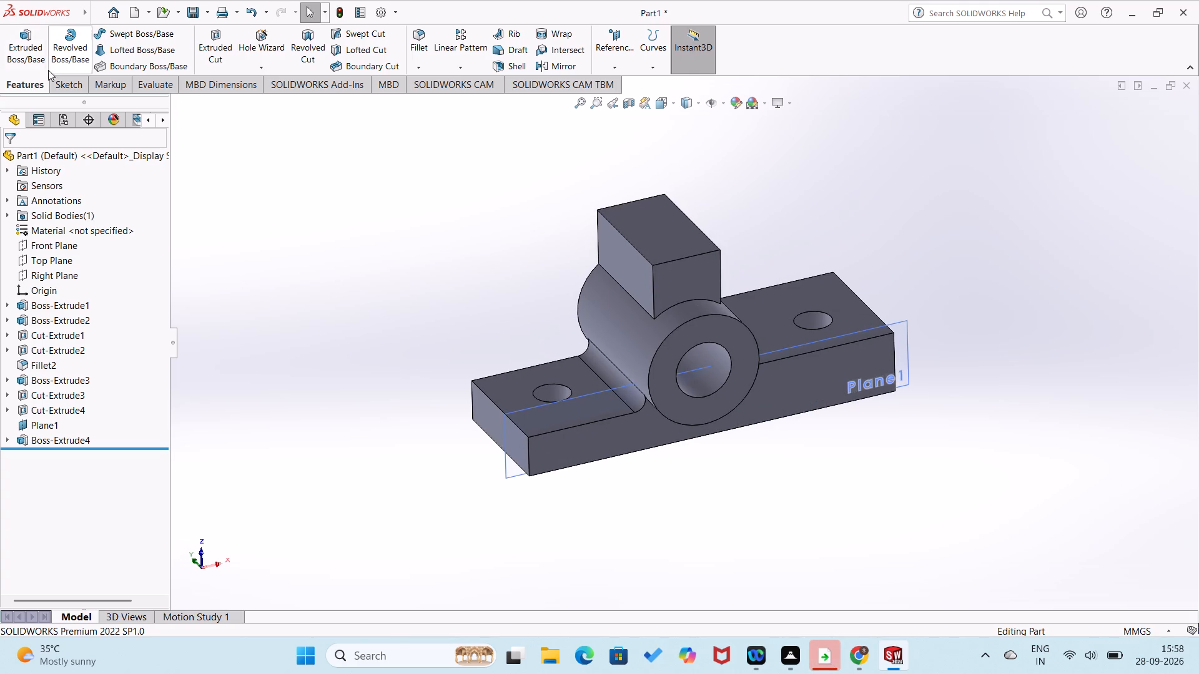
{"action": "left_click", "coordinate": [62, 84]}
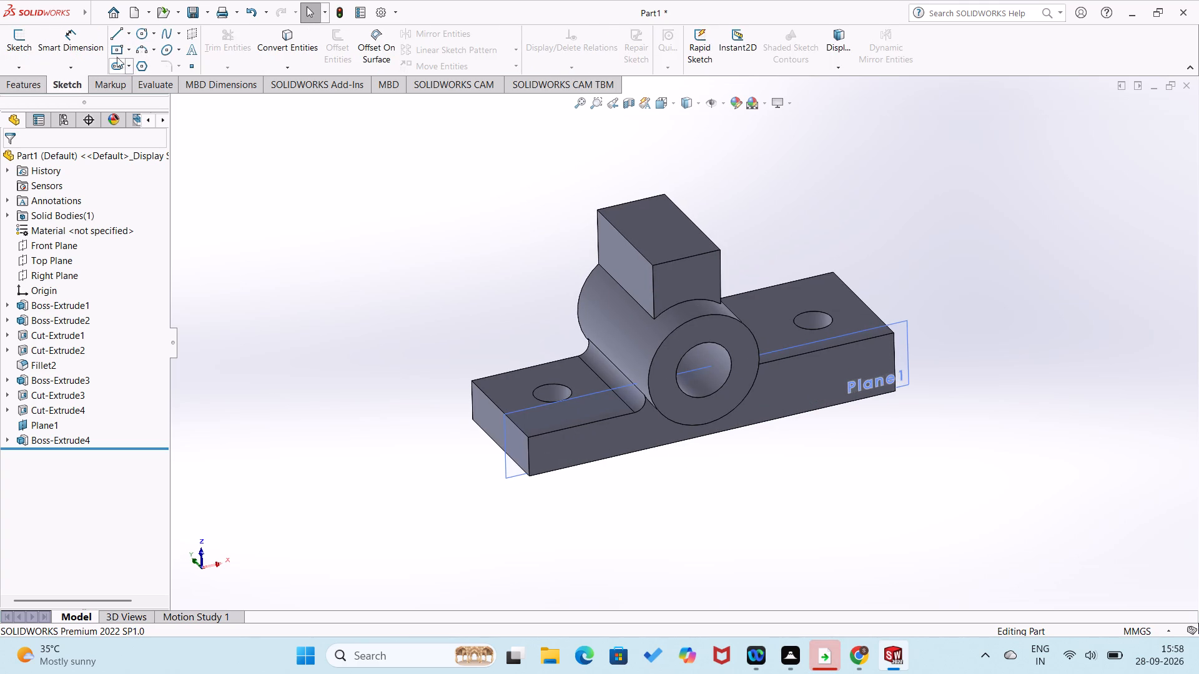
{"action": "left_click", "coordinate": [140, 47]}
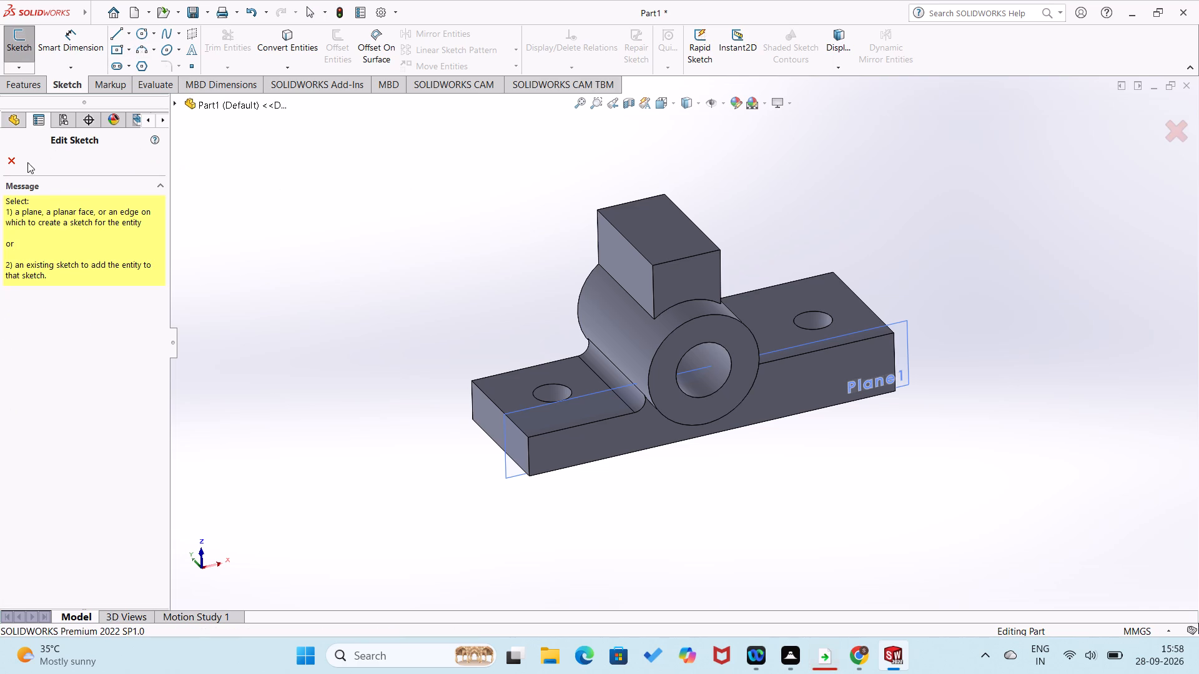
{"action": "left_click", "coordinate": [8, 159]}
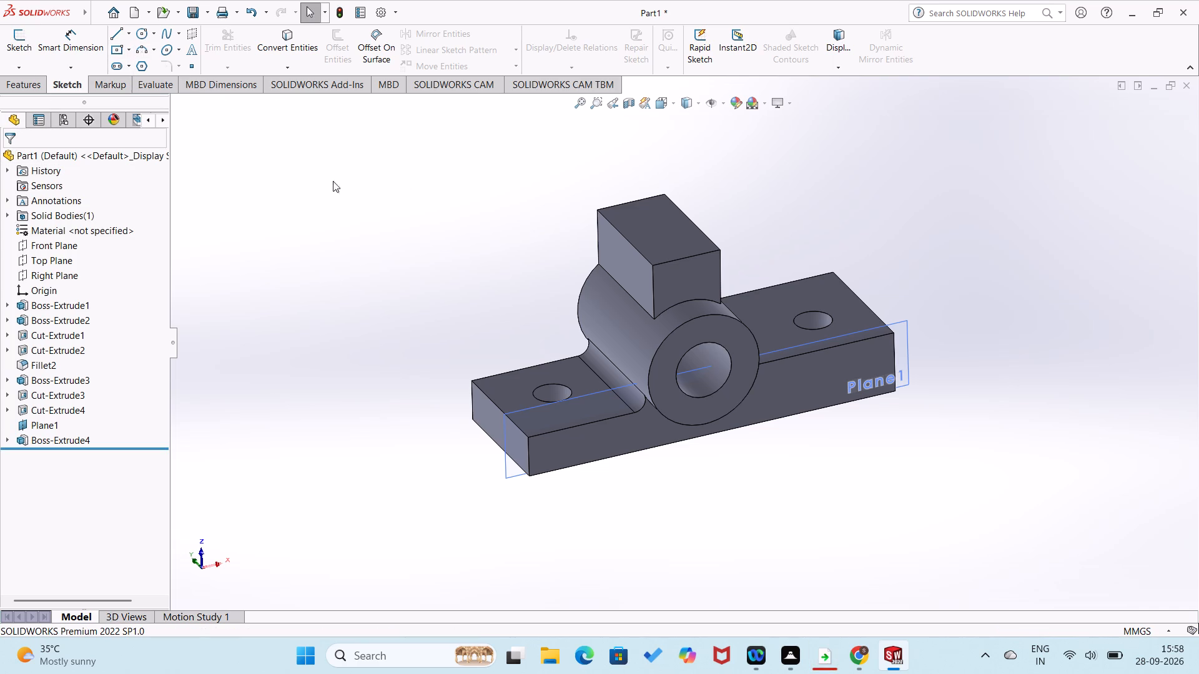
Start a new sketch on the base block's long side face.
{"action": "right_click", "coordinate": [792, 389]}
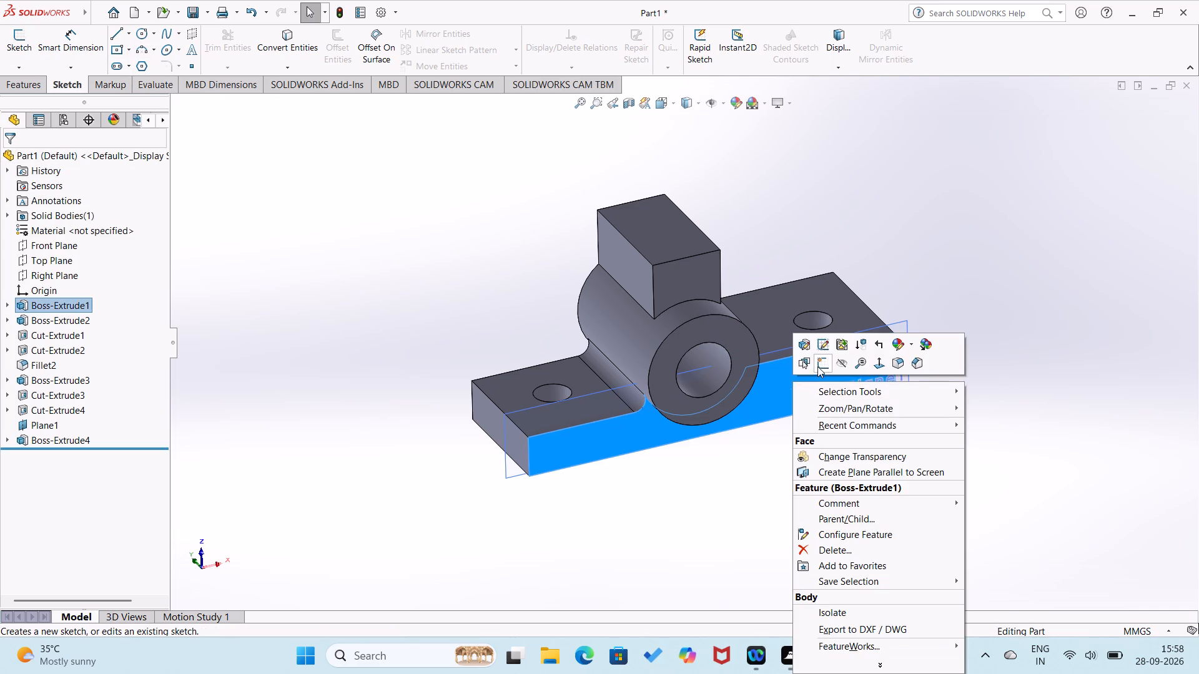
{"action": "left_click", "coordinate": [817, 366]}
{"action": "left_click", "coordinate": [433, 472]}
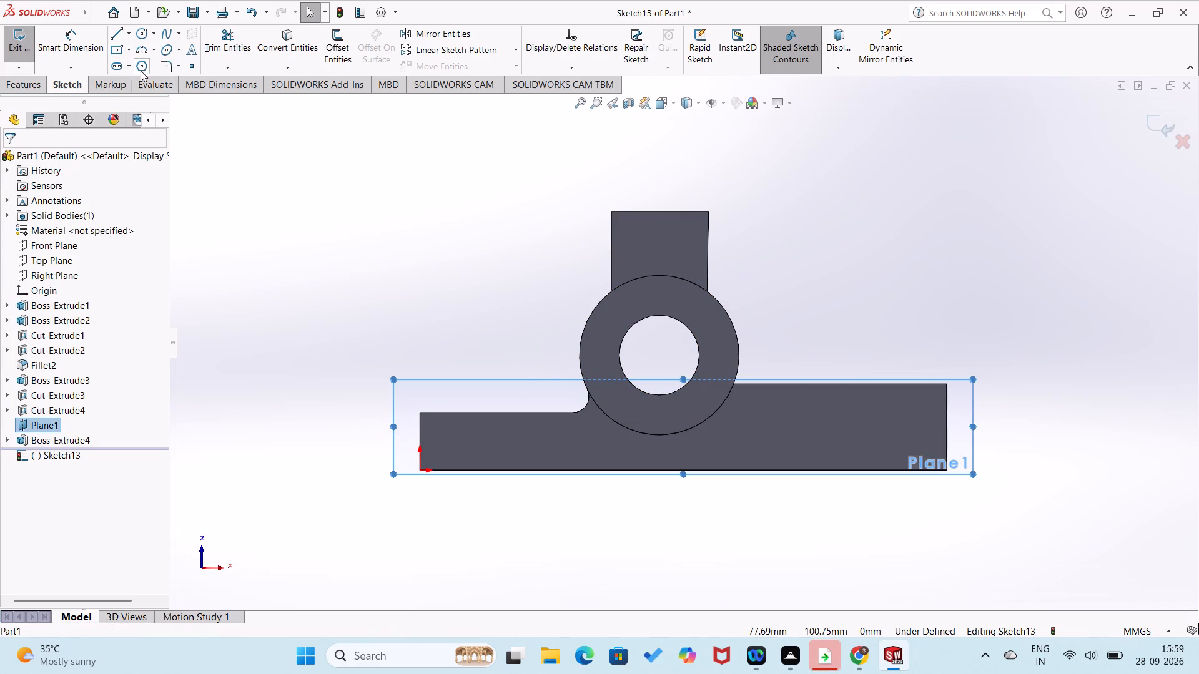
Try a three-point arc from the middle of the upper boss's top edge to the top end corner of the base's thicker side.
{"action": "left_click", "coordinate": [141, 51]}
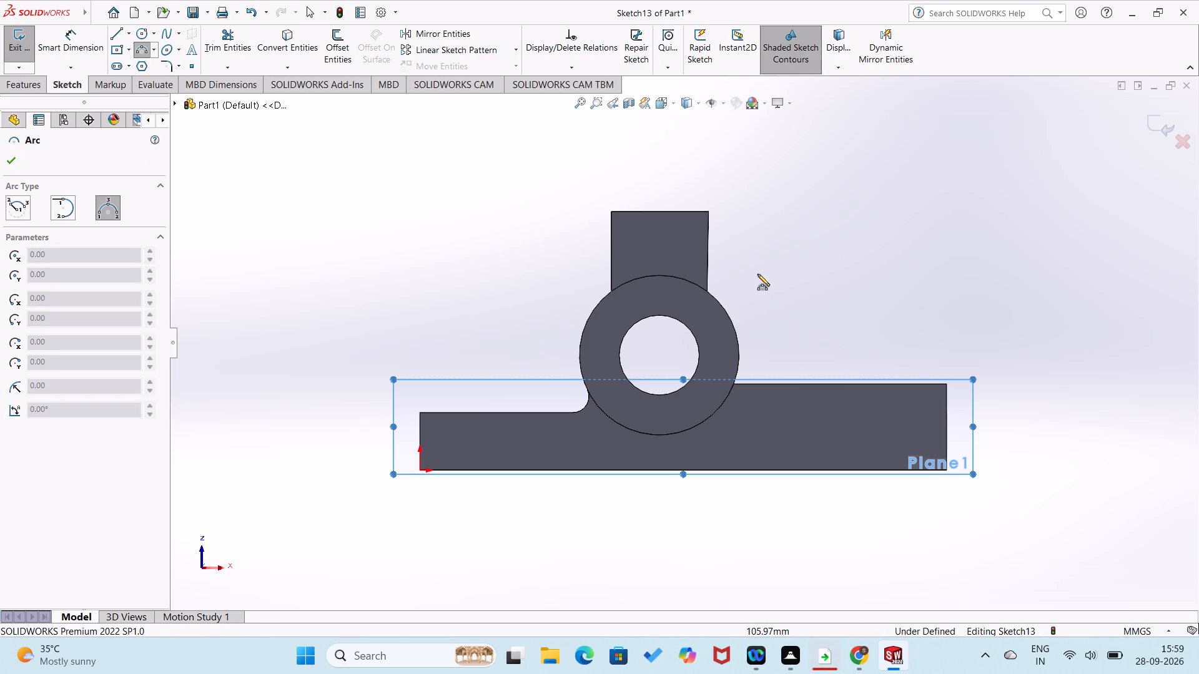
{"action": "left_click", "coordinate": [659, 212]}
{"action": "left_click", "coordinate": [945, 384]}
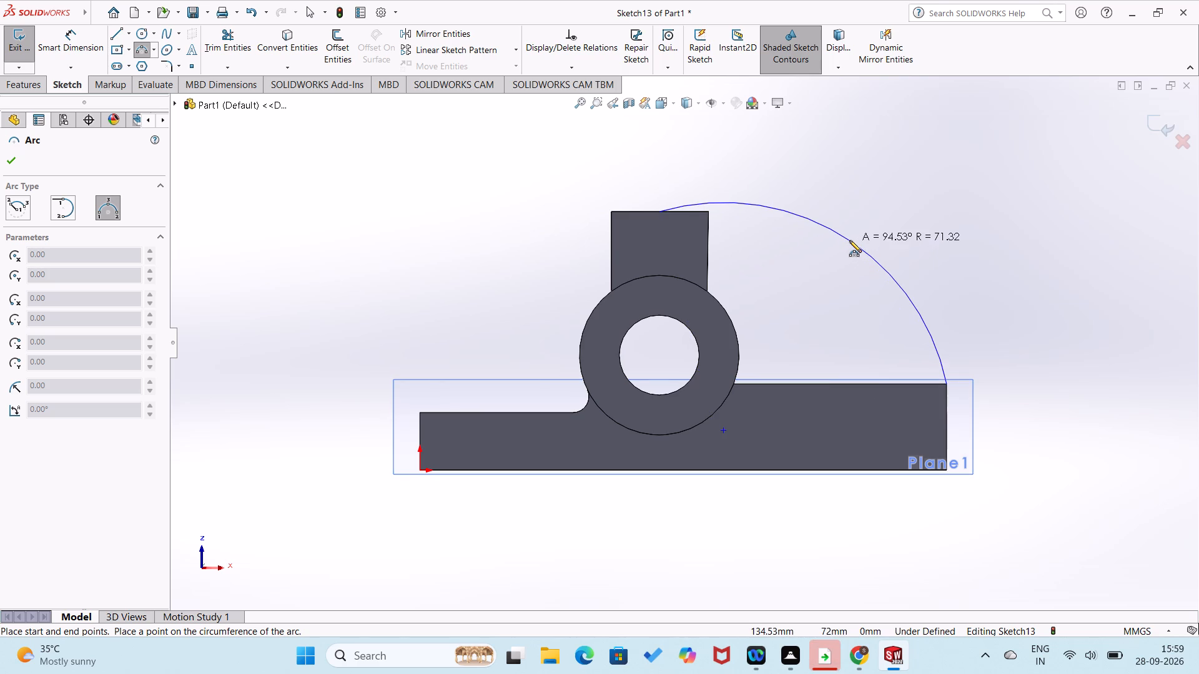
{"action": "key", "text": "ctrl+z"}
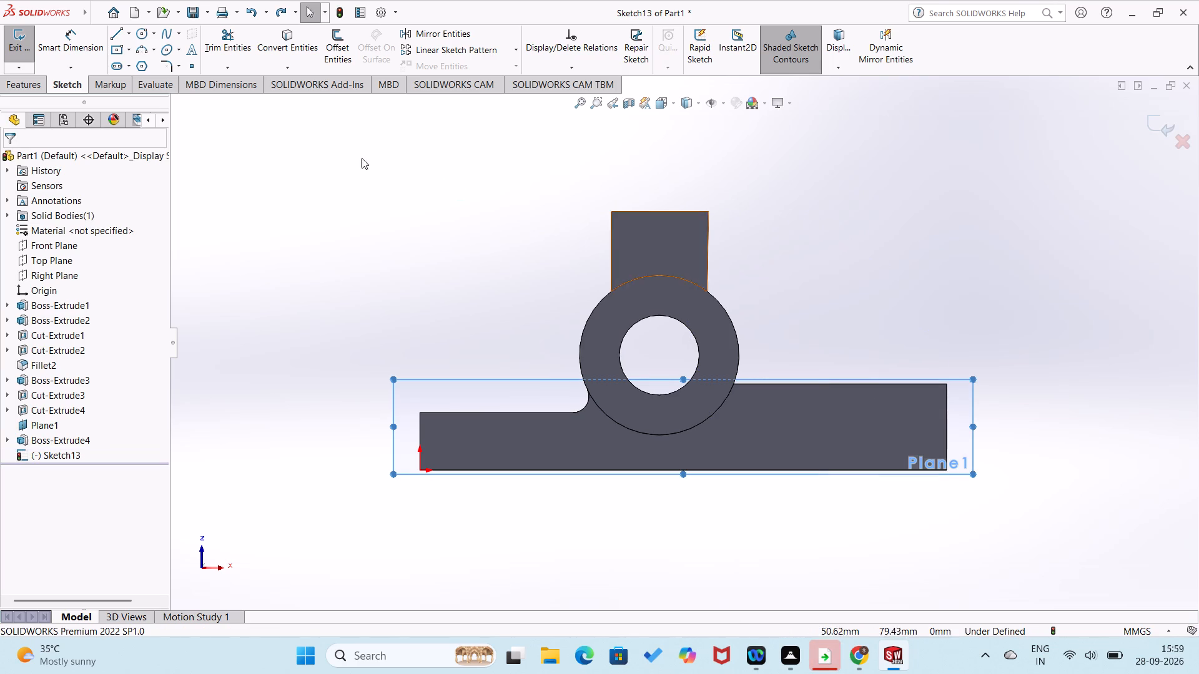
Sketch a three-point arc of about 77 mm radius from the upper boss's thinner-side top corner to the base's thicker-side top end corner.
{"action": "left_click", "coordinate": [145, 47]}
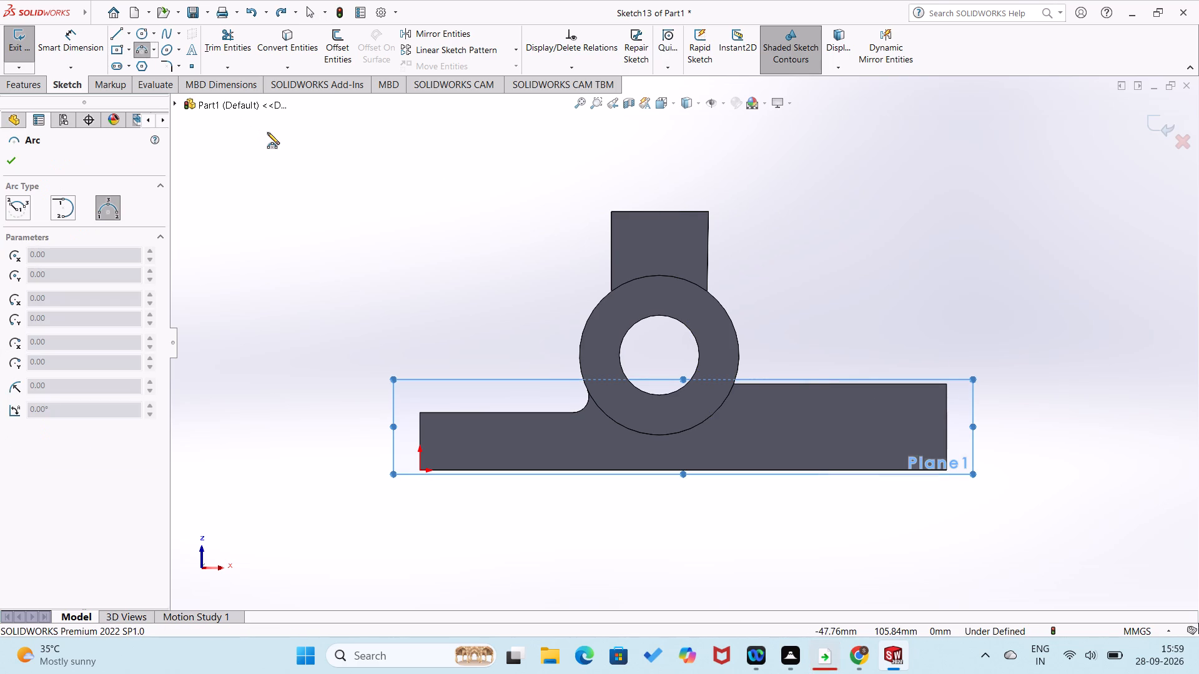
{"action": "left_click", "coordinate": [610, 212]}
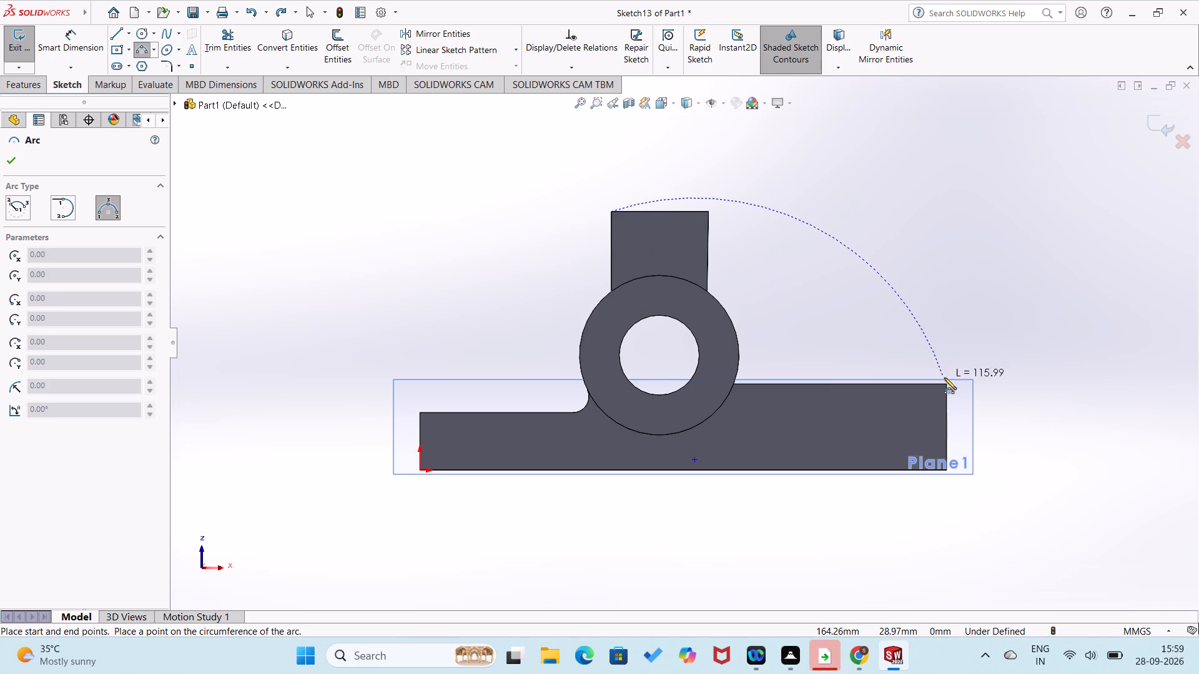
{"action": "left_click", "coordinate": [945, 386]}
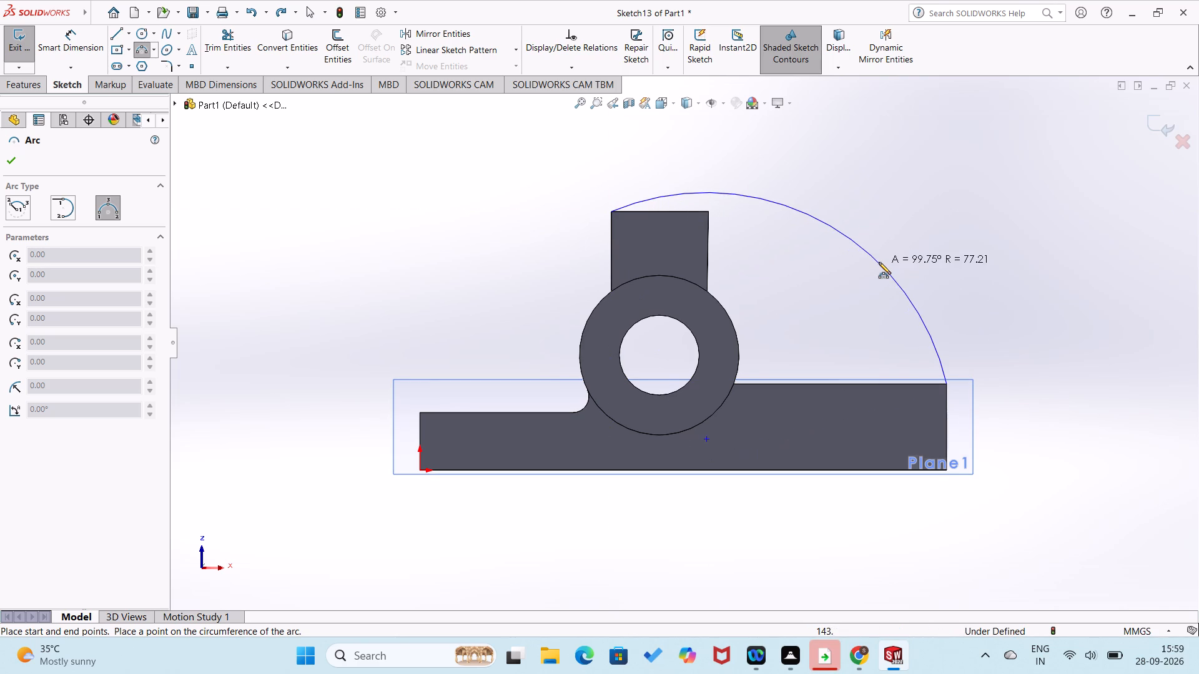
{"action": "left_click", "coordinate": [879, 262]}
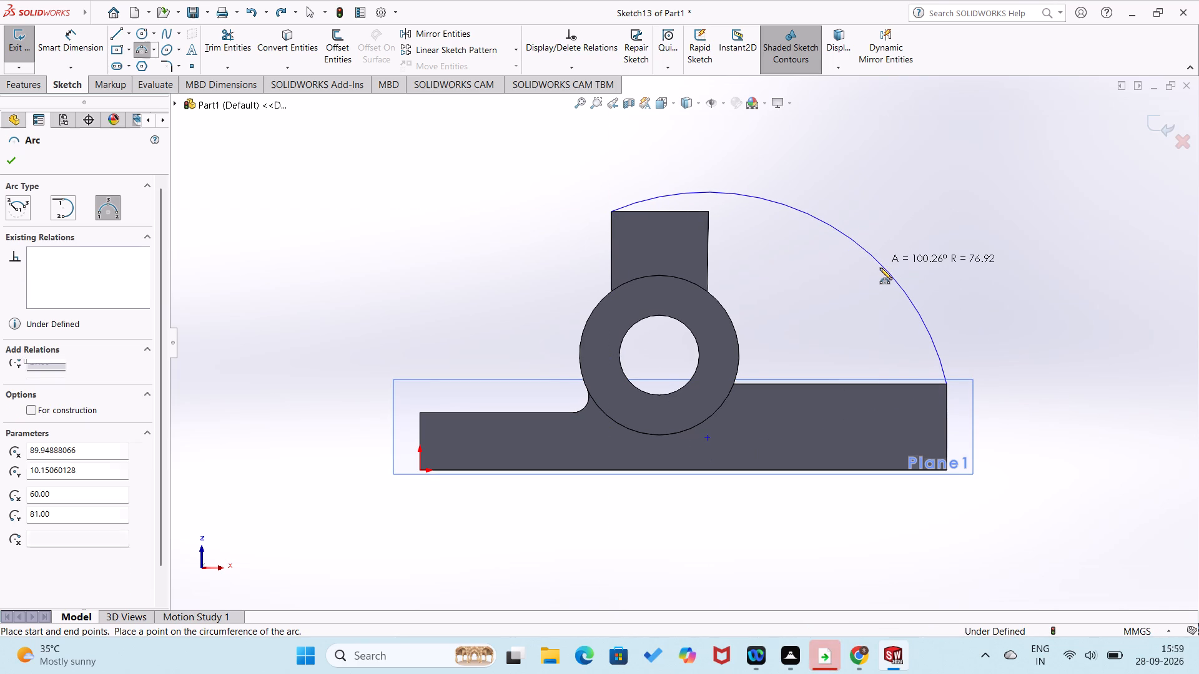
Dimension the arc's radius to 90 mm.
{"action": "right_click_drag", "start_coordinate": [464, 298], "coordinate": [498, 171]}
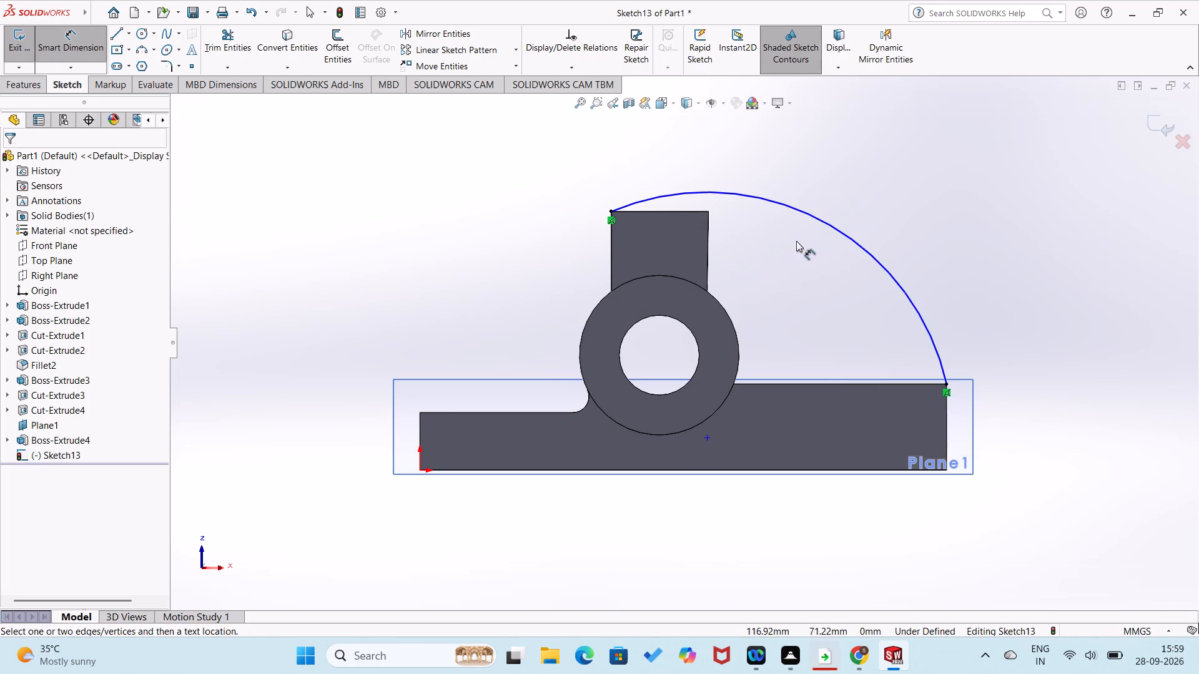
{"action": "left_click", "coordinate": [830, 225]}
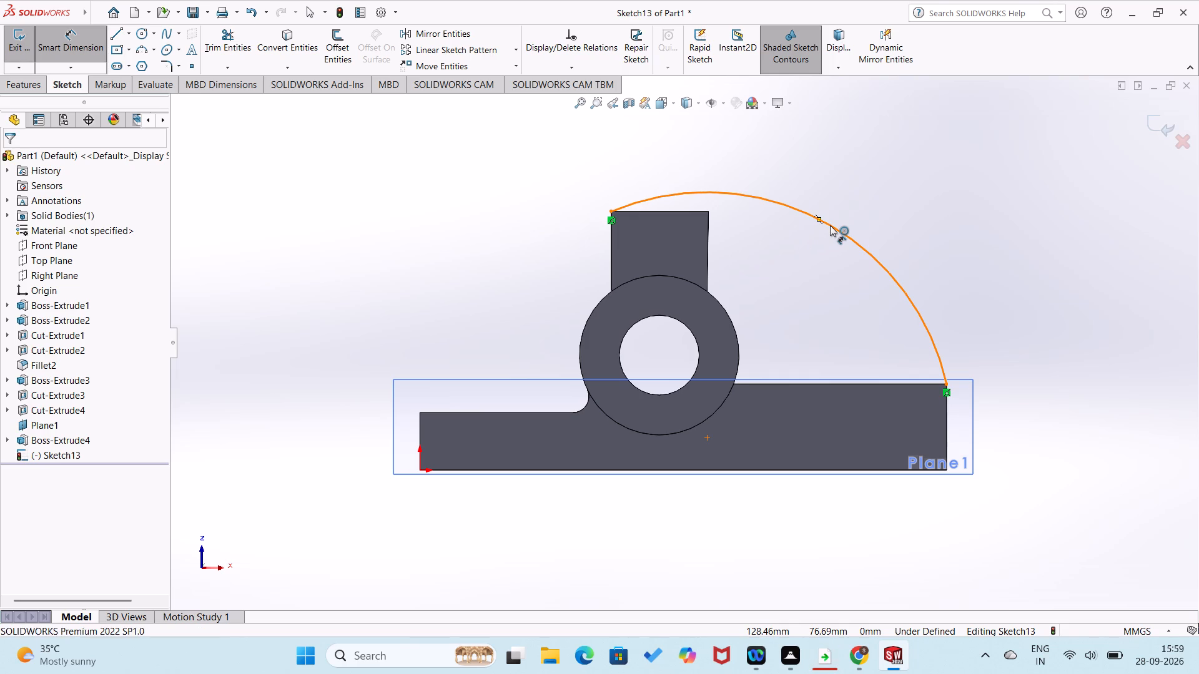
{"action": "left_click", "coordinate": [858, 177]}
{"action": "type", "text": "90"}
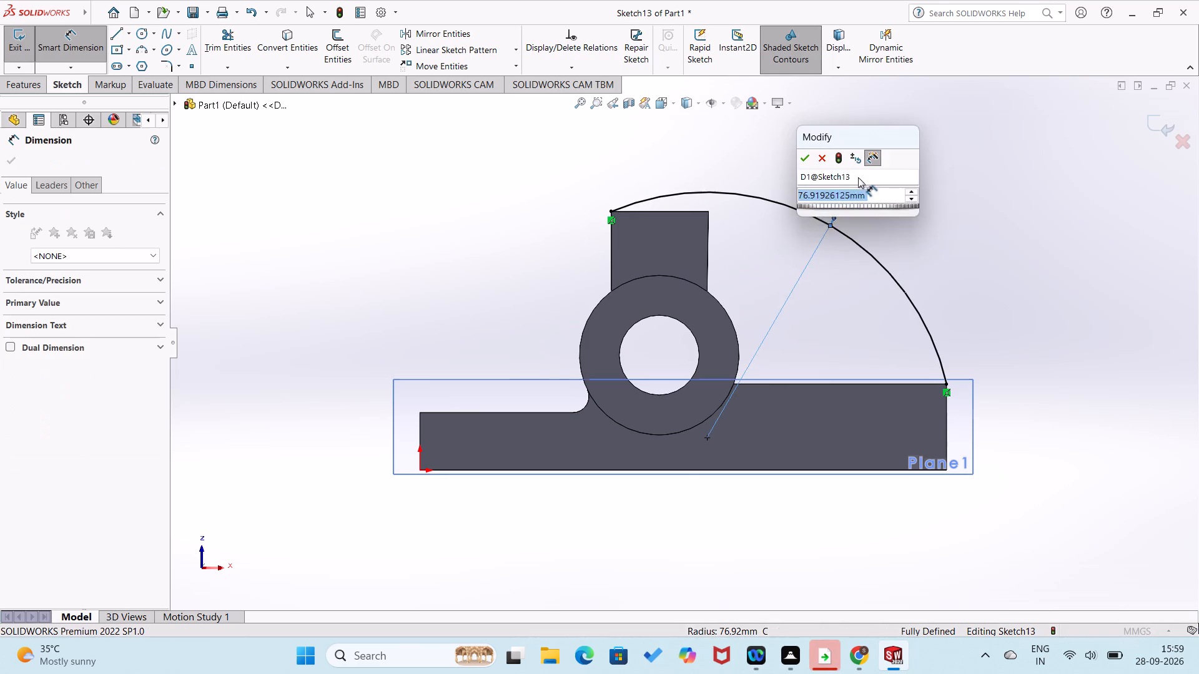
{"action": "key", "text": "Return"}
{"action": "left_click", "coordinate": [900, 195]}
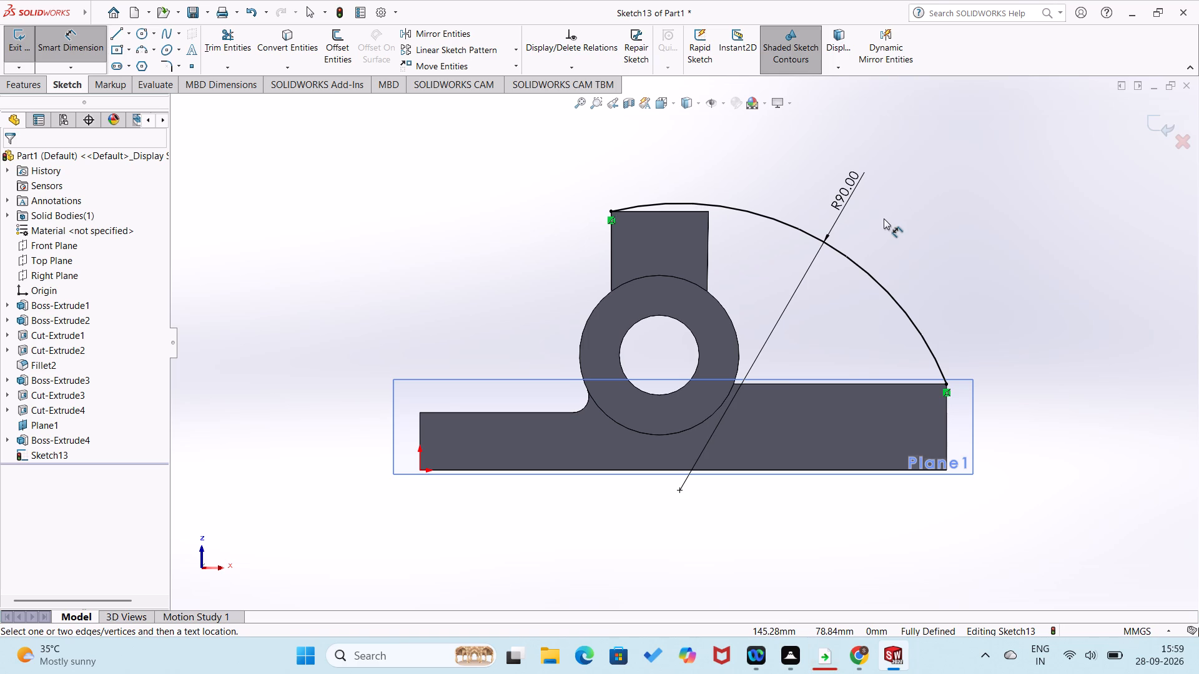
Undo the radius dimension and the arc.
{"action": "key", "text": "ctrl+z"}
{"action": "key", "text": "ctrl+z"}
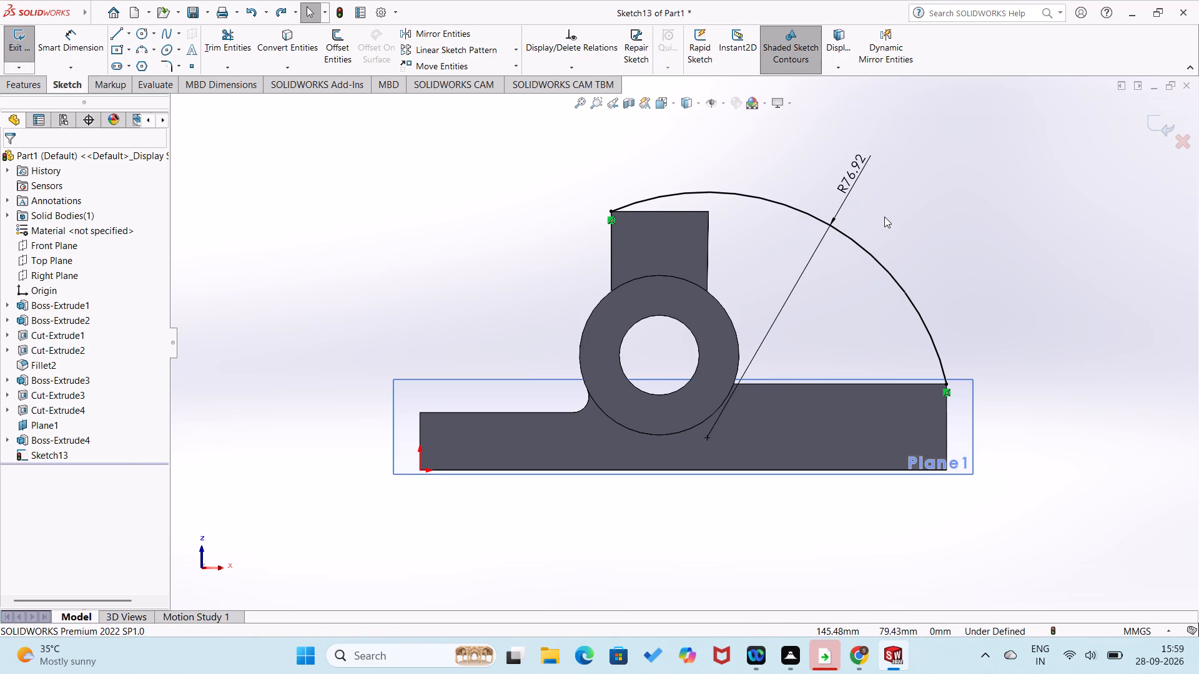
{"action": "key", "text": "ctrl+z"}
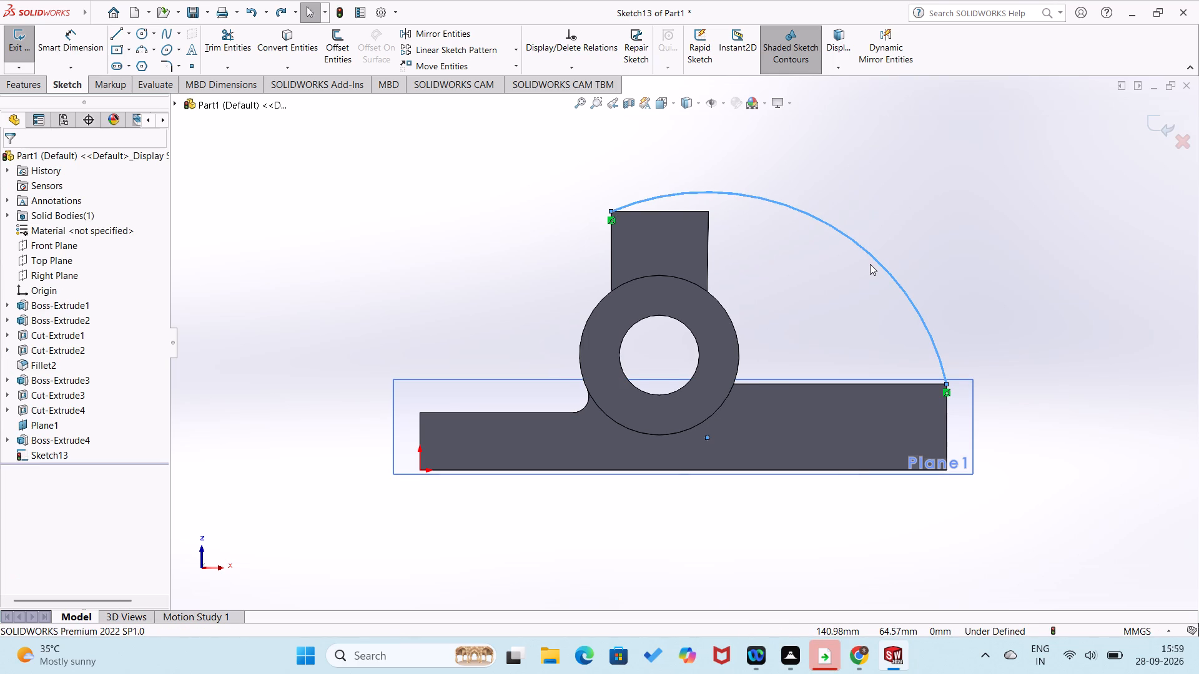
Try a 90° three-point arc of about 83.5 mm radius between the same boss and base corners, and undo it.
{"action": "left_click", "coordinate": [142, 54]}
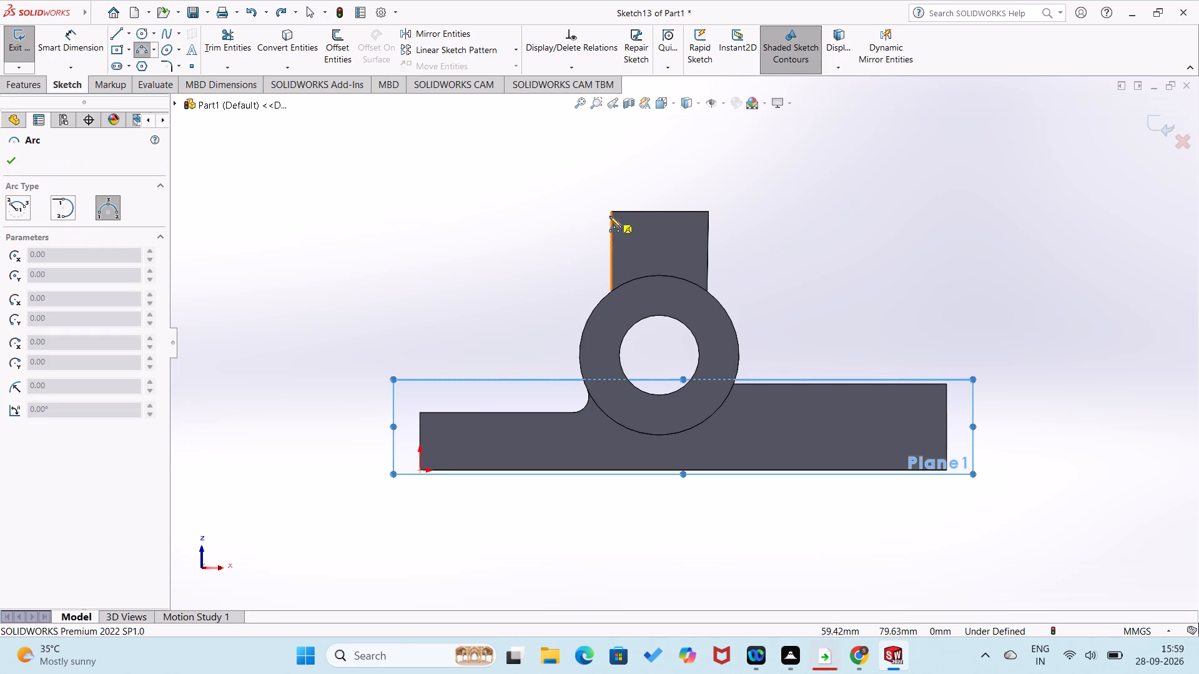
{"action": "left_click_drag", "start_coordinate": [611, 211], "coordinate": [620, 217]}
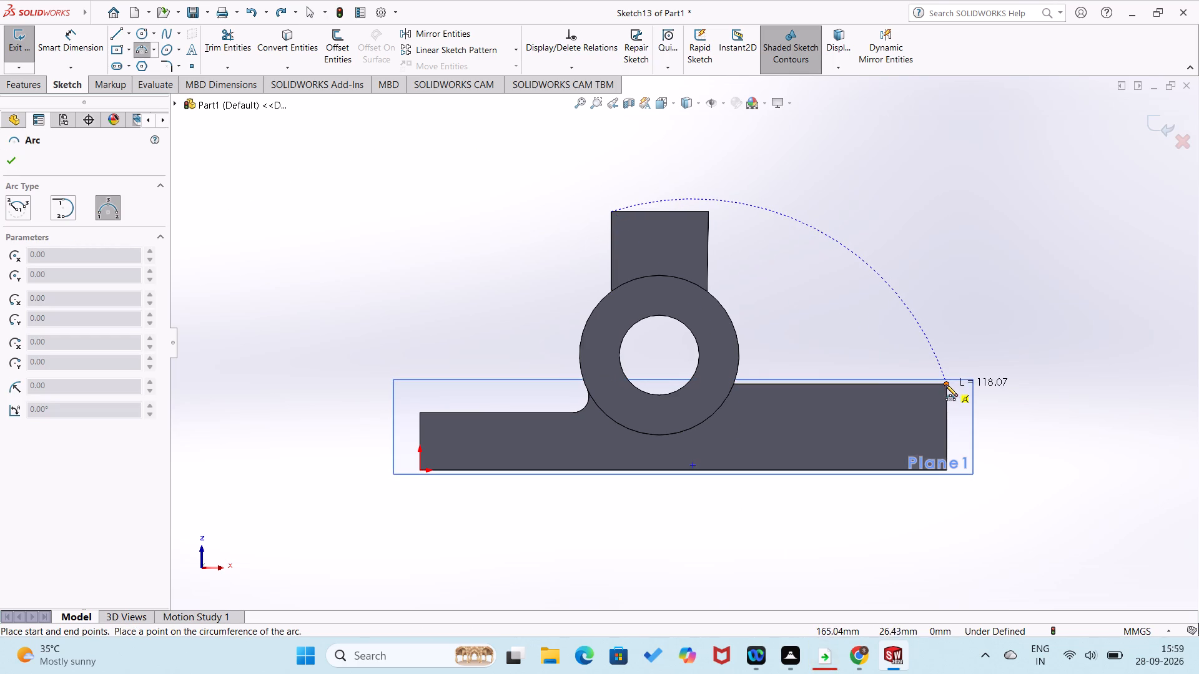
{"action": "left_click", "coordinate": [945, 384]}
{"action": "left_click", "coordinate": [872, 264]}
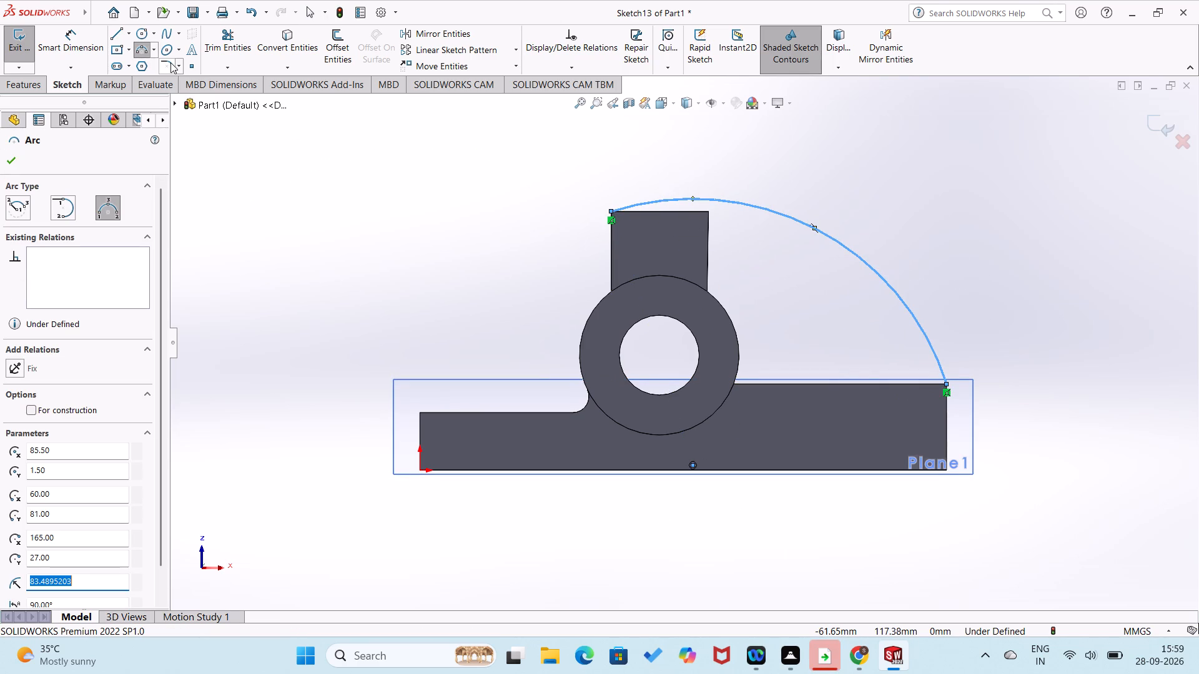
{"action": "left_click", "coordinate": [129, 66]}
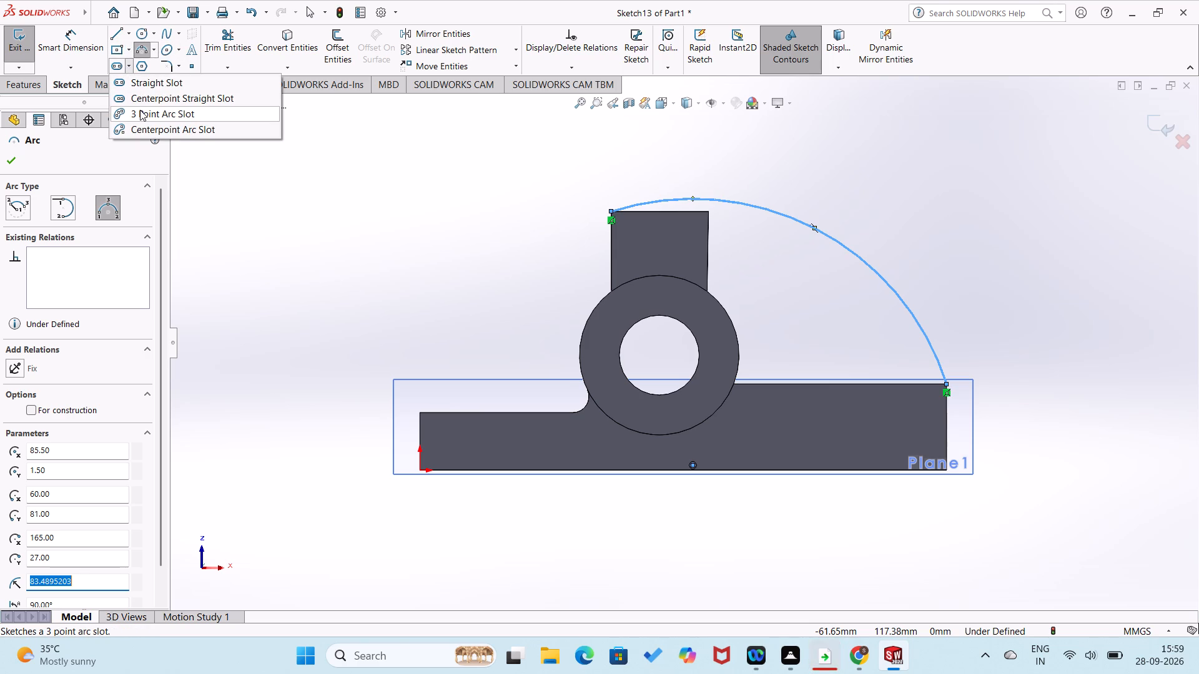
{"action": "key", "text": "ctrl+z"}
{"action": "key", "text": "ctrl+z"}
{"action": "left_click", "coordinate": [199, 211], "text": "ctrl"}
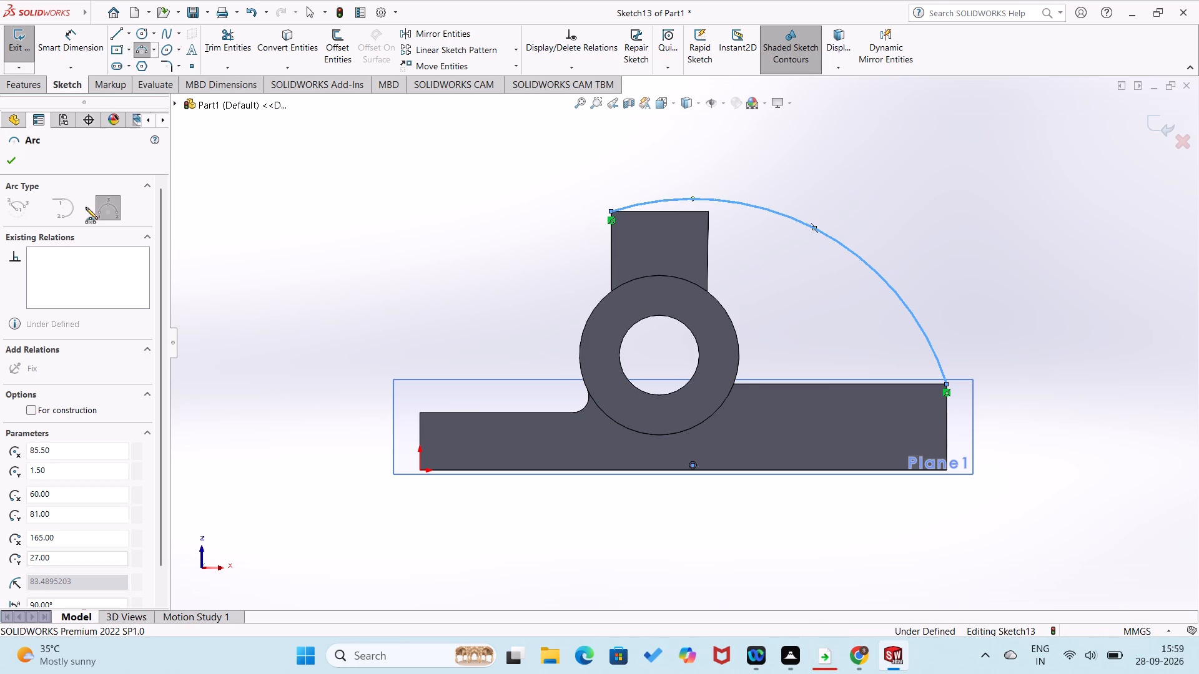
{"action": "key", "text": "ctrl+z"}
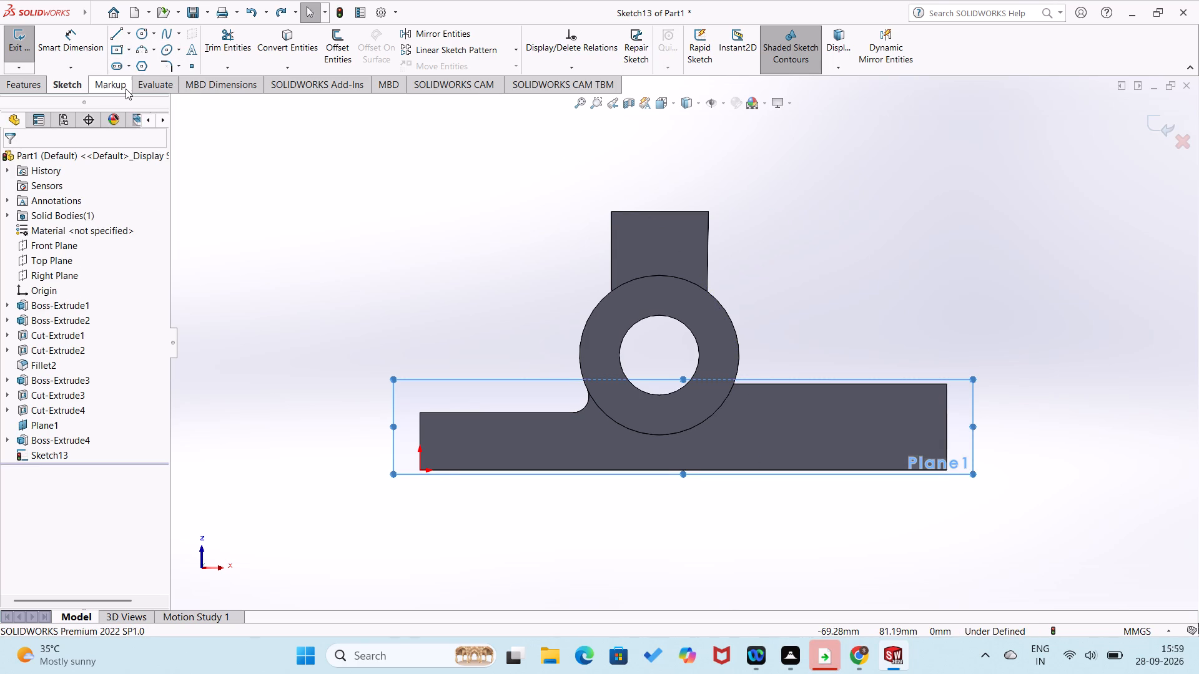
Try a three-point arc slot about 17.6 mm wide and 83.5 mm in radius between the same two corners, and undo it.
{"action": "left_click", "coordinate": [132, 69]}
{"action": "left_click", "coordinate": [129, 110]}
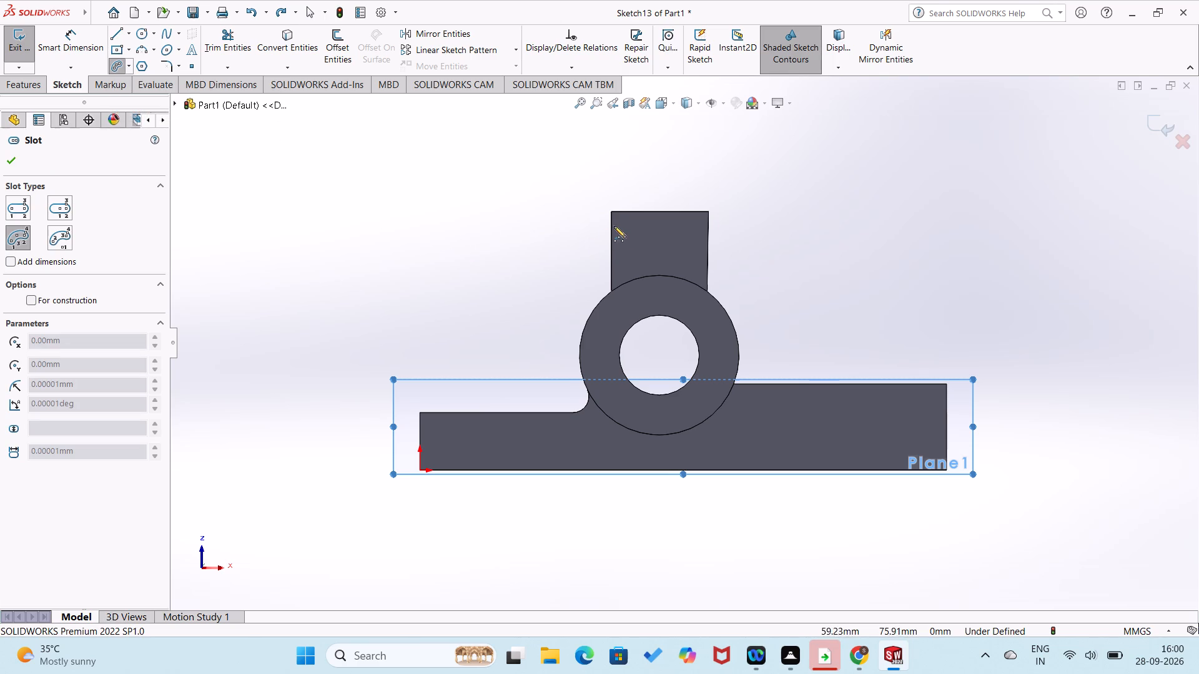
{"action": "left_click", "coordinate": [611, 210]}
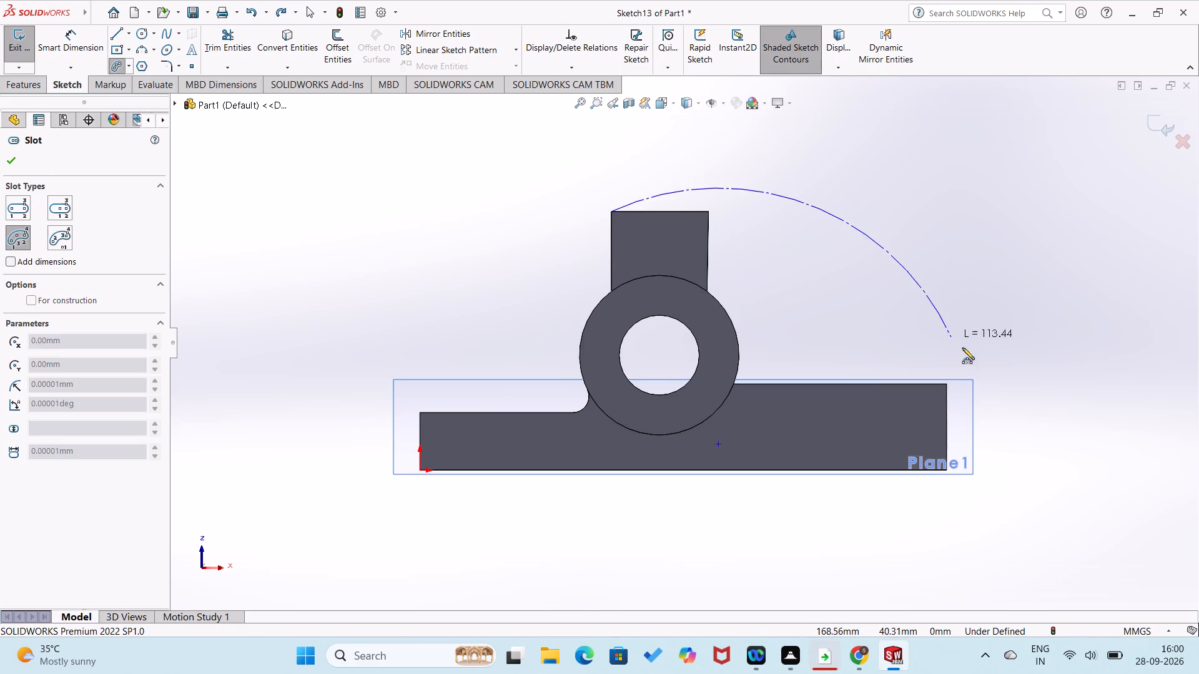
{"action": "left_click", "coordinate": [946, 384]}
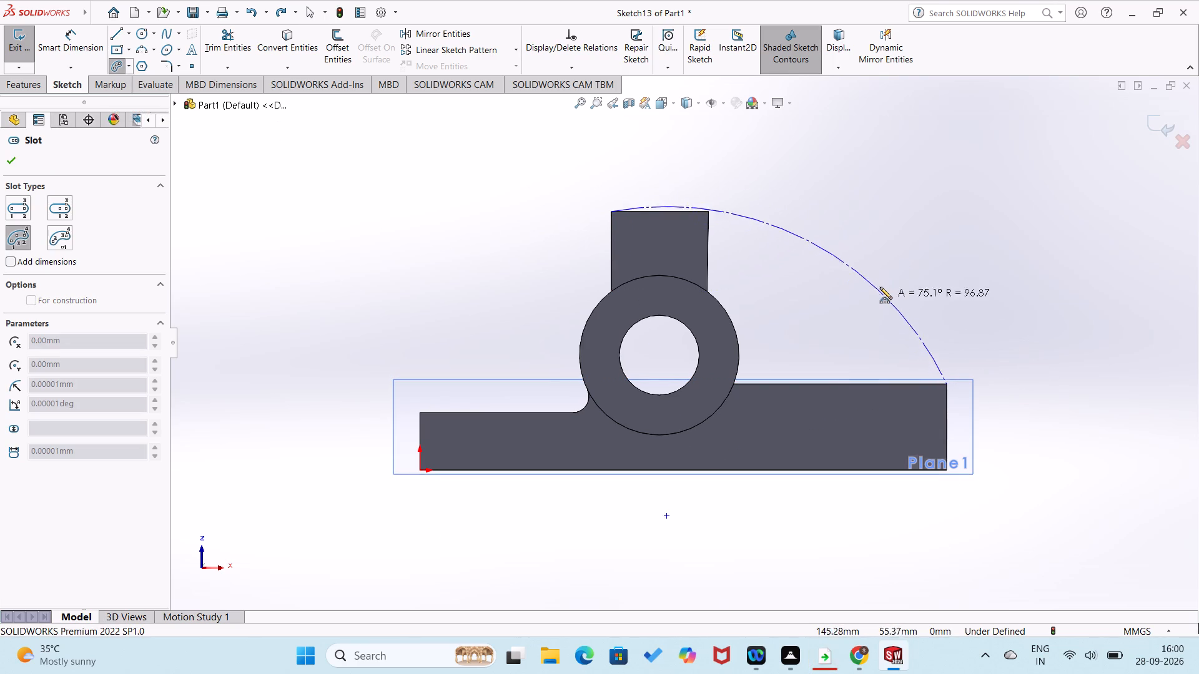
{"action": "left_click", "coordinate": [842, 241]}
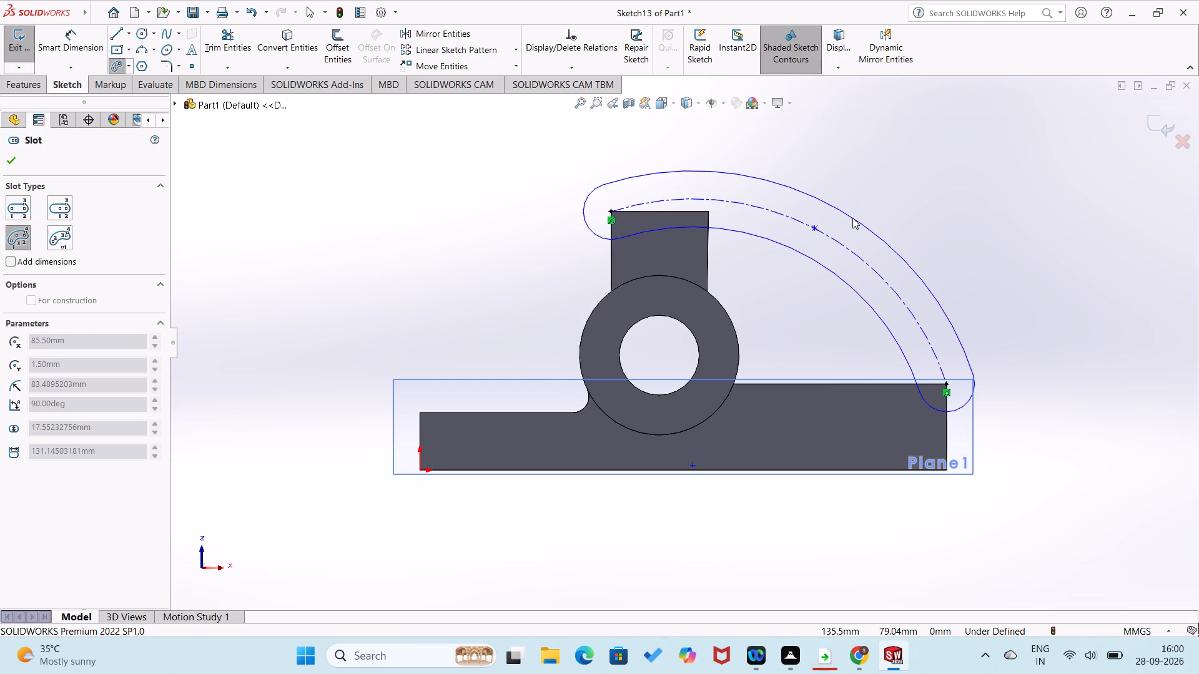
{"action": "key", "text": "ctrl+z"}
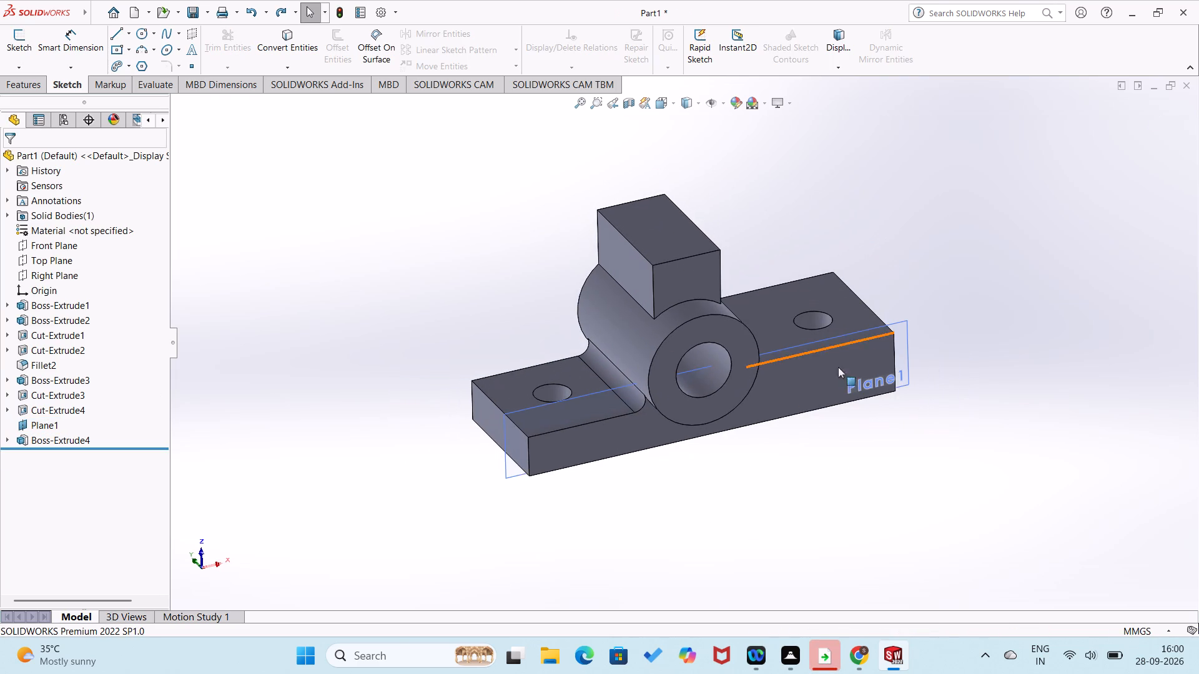
Start a new sketch on the base block's long side face.
{"action": "right_click", "coordinate": [825, 379]}
{"action": "left_click", "coordinate": [855, 371]}
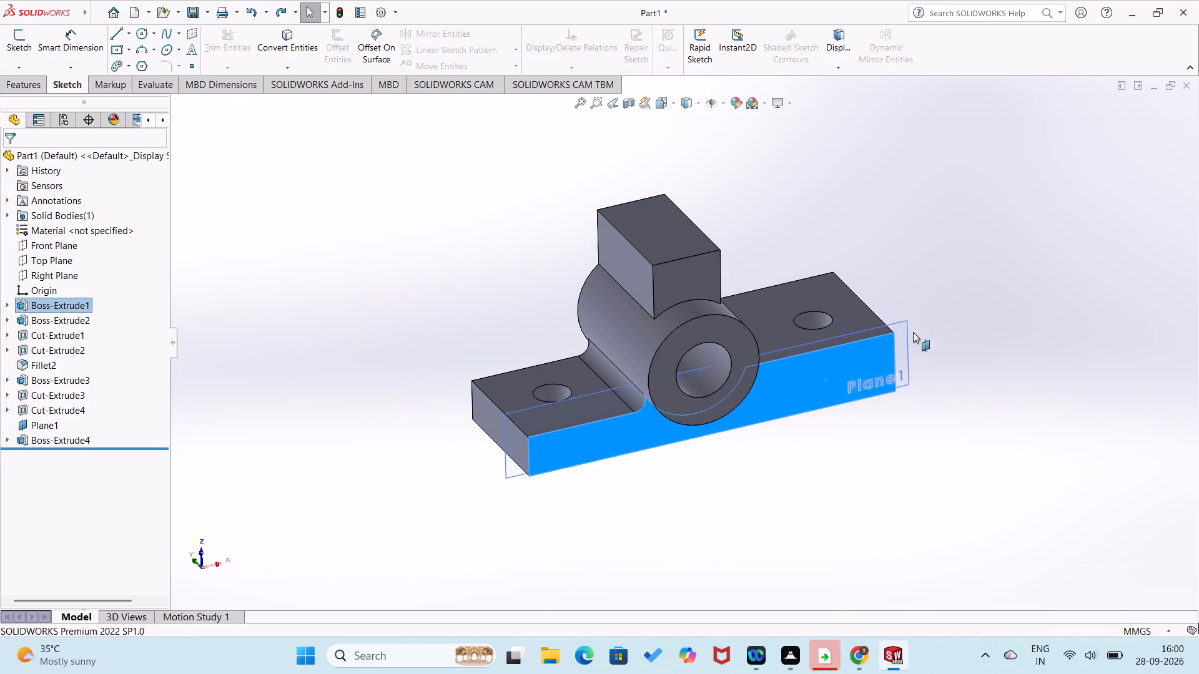
{"action": "right_click", "coordinate": [809, 394]}
{"action": "left_click", "coordinate": [841, 361]}
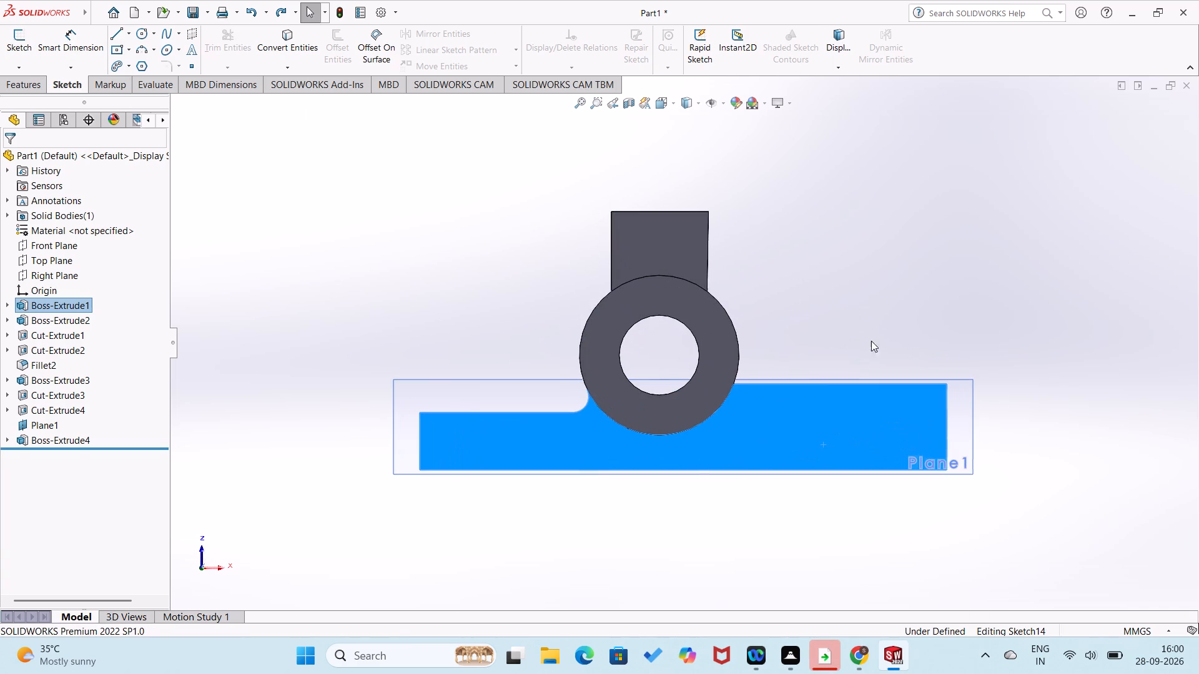
Sketch a horizontal line inward along the base's top edge from its thicker-side end corner and dimension it to 15 mm.
{"action": "right_click_drag", "start_coordinate": [905, 323], "coordinate": [809, 332]}
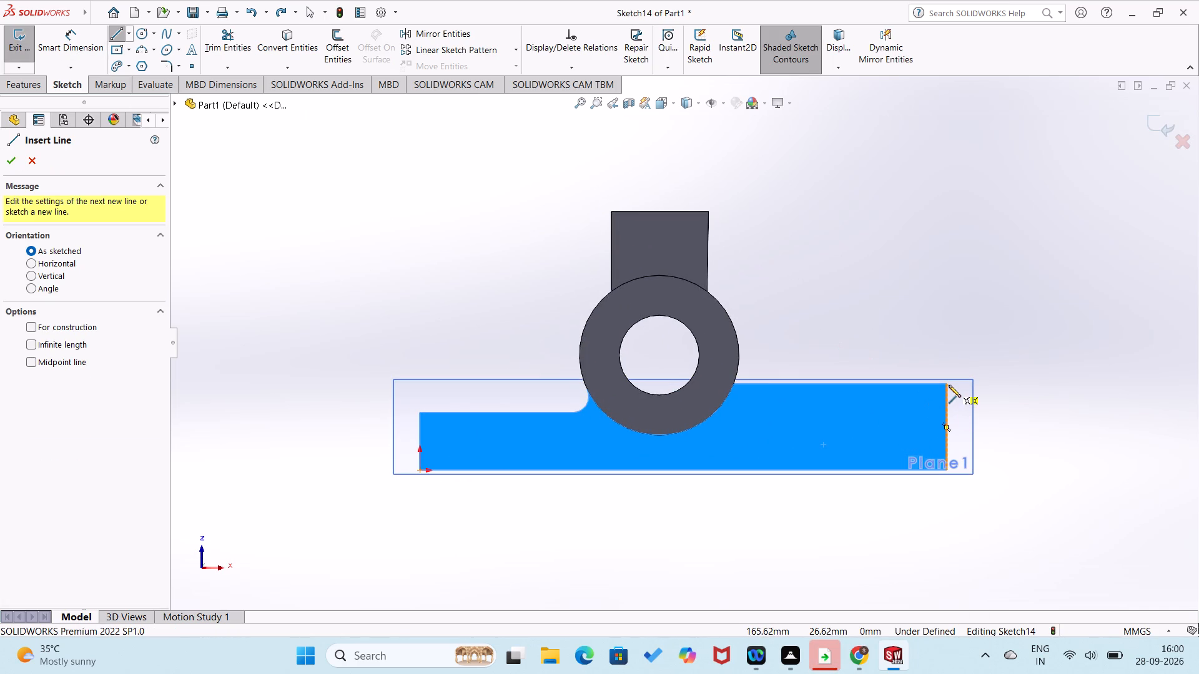
{"action": "left_click", "coordinate": [945, 383]}
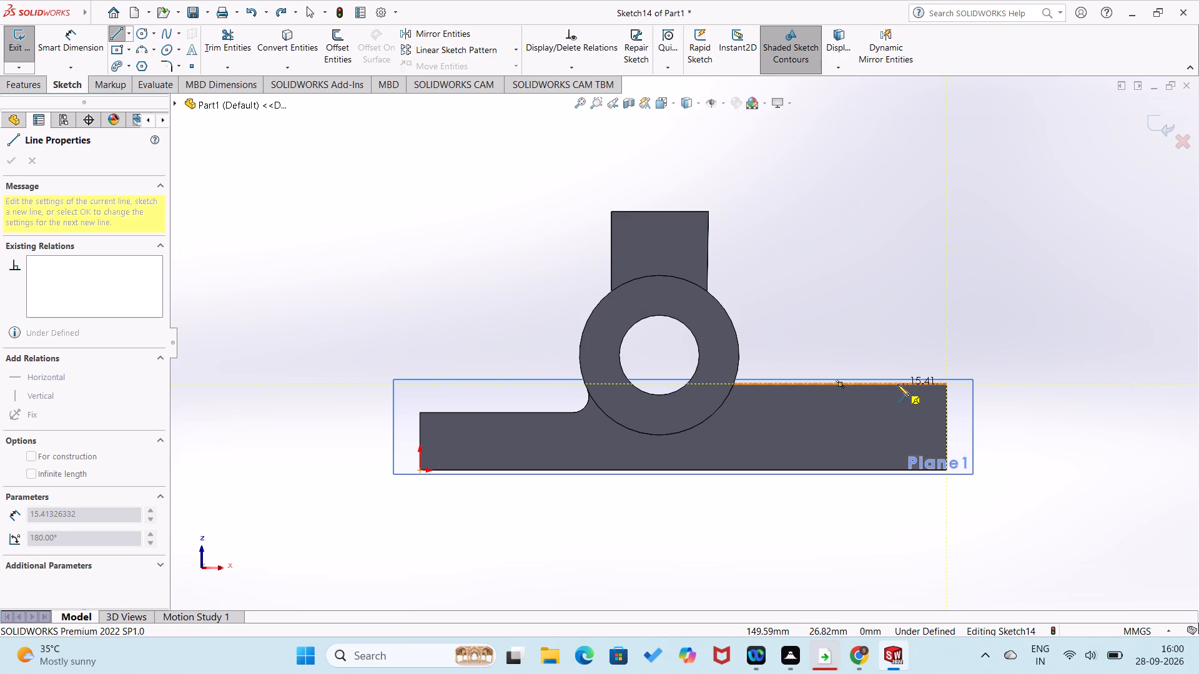
{"action": "left_click", "coordinate": [897, 384]}
{"action": "right_click_drag", "start_coordinate": [919, 372], "coordinate": [919, 291]}
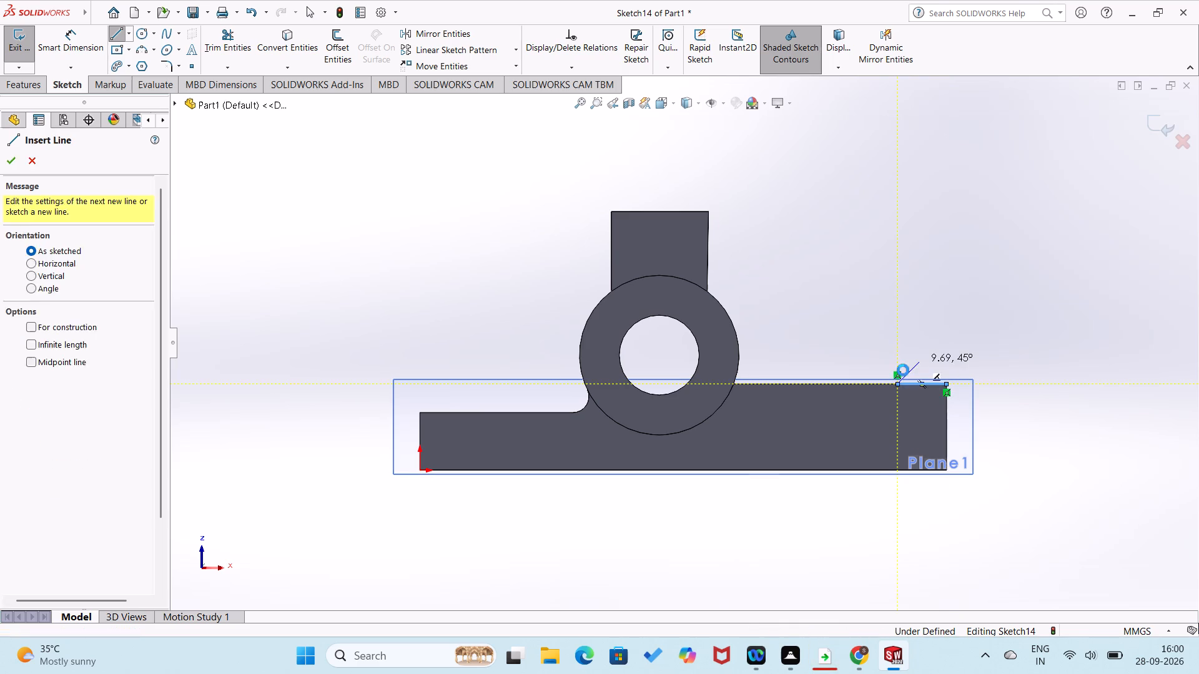
{"action": "left_click", "coordinate": [912, 383]}
{"action": "left_click", "coordinate": [910, 354]}
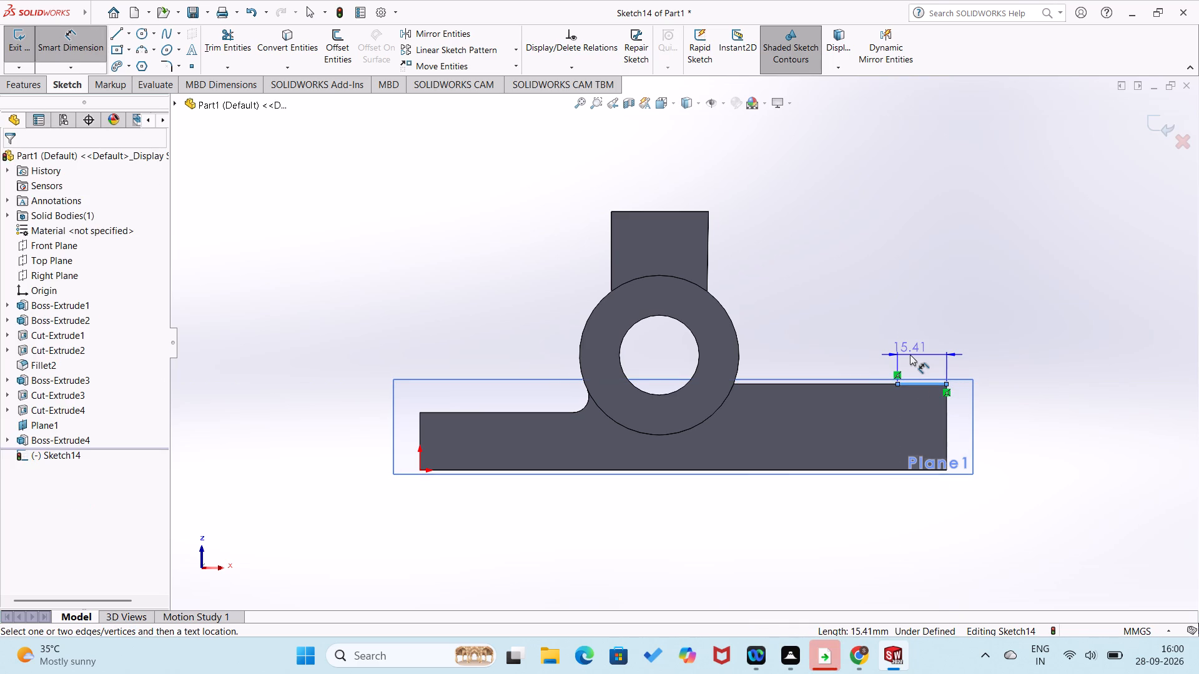
{"action": "type", "text": "15"}
{"action": "key", "text": "Return"}
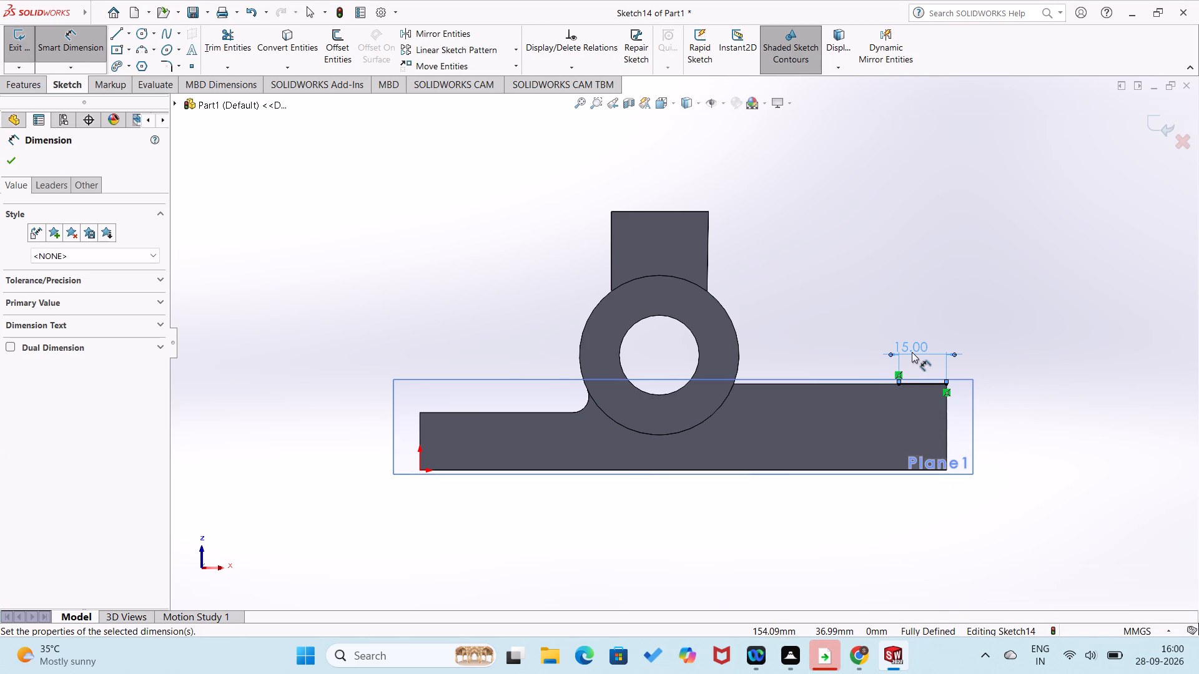
{"action": "left_click", "coordinate": [930, 333]}
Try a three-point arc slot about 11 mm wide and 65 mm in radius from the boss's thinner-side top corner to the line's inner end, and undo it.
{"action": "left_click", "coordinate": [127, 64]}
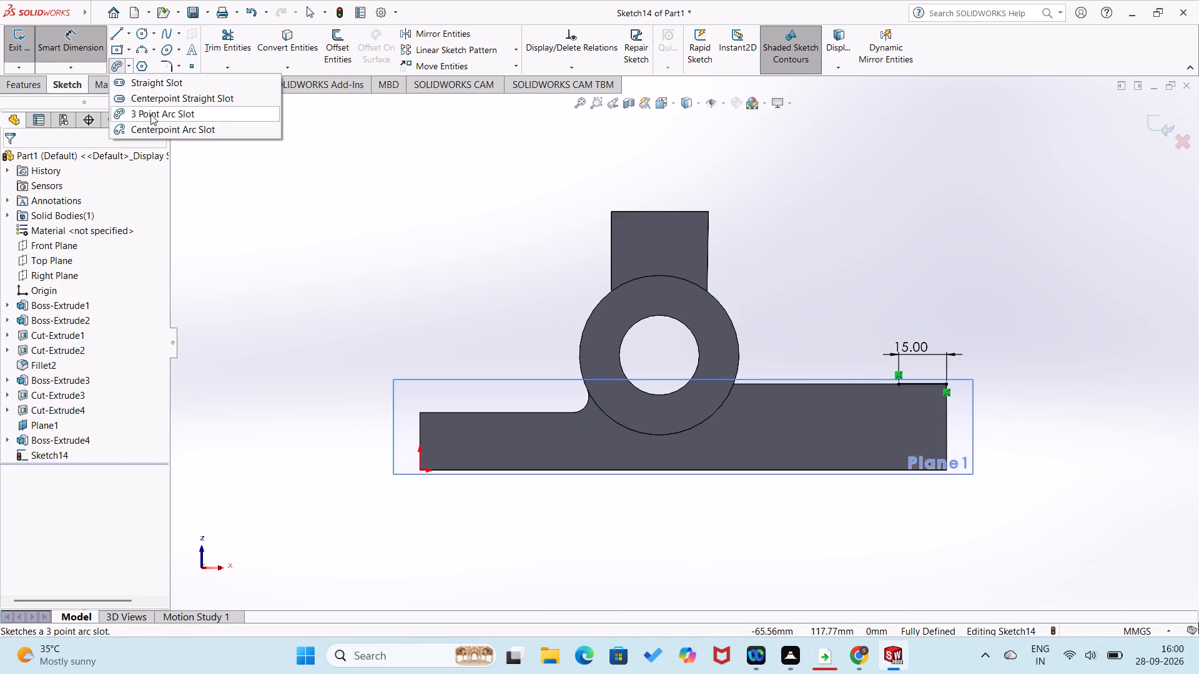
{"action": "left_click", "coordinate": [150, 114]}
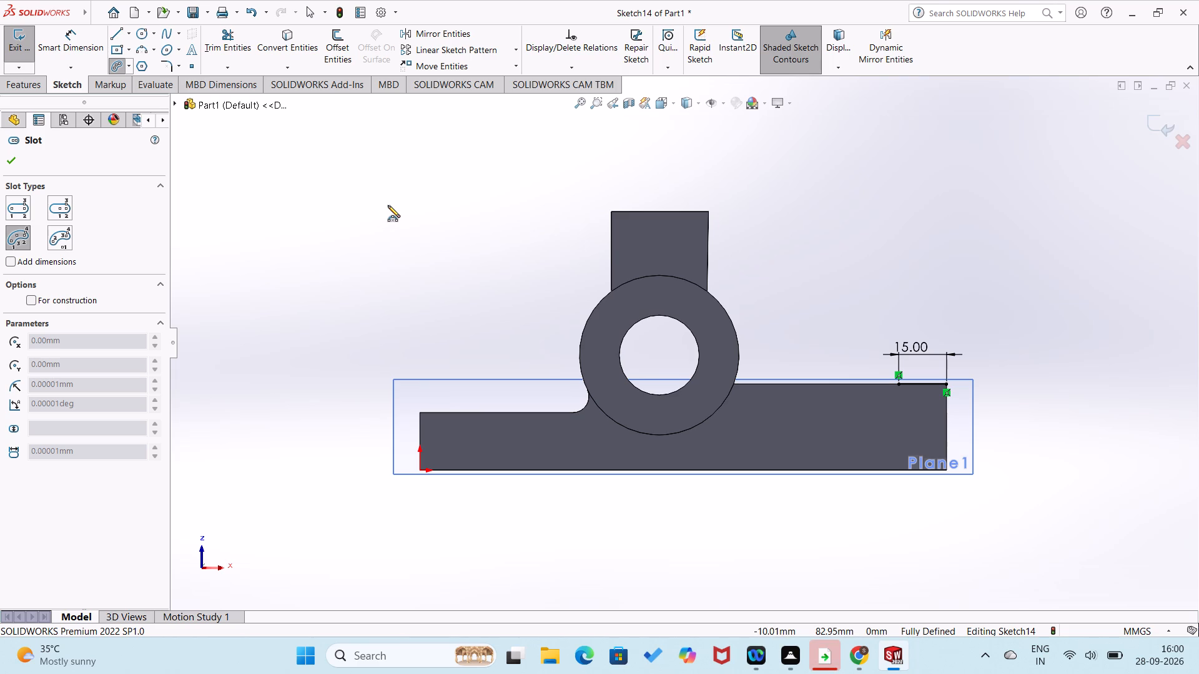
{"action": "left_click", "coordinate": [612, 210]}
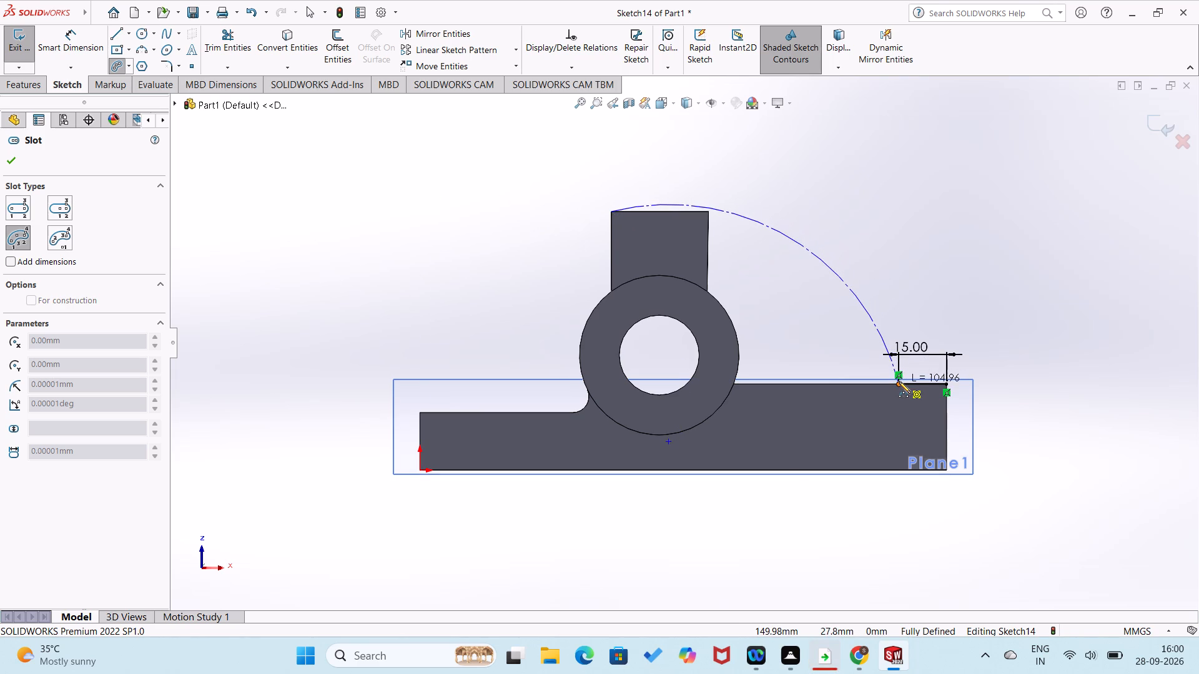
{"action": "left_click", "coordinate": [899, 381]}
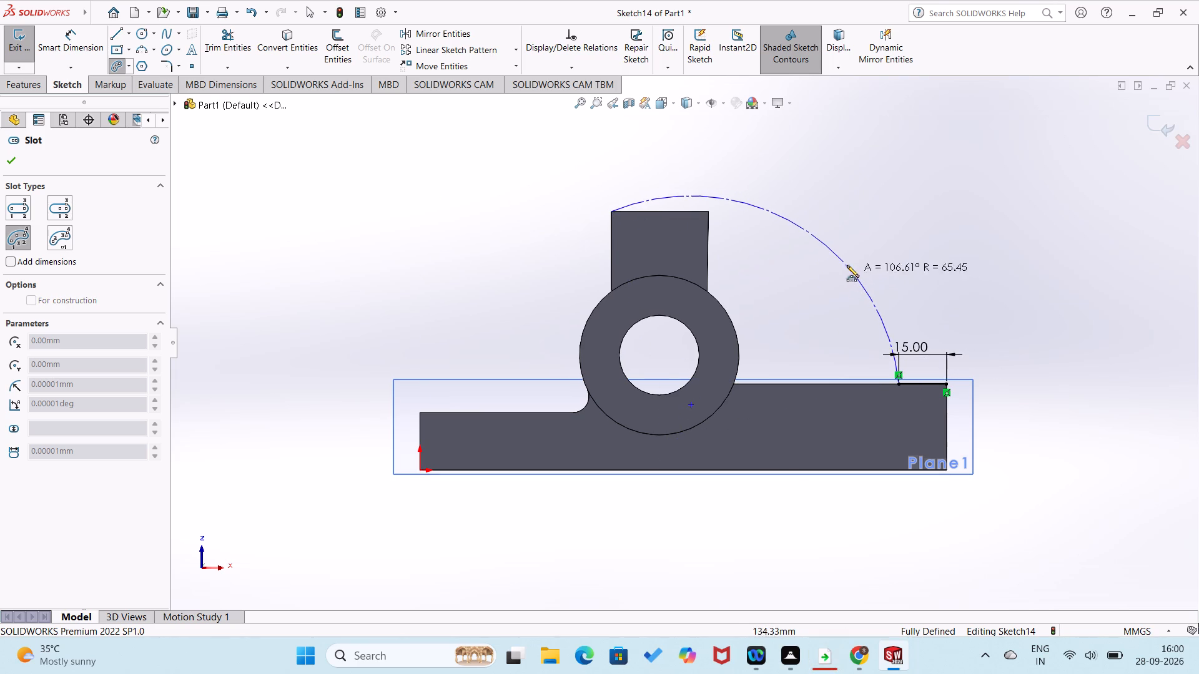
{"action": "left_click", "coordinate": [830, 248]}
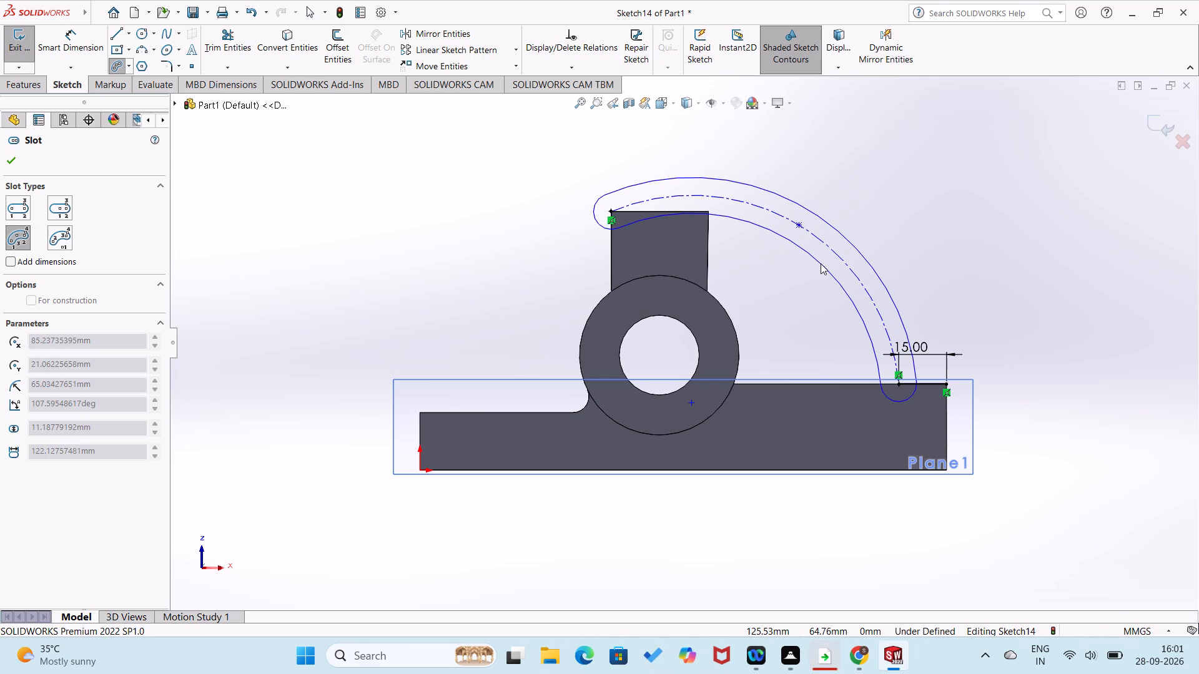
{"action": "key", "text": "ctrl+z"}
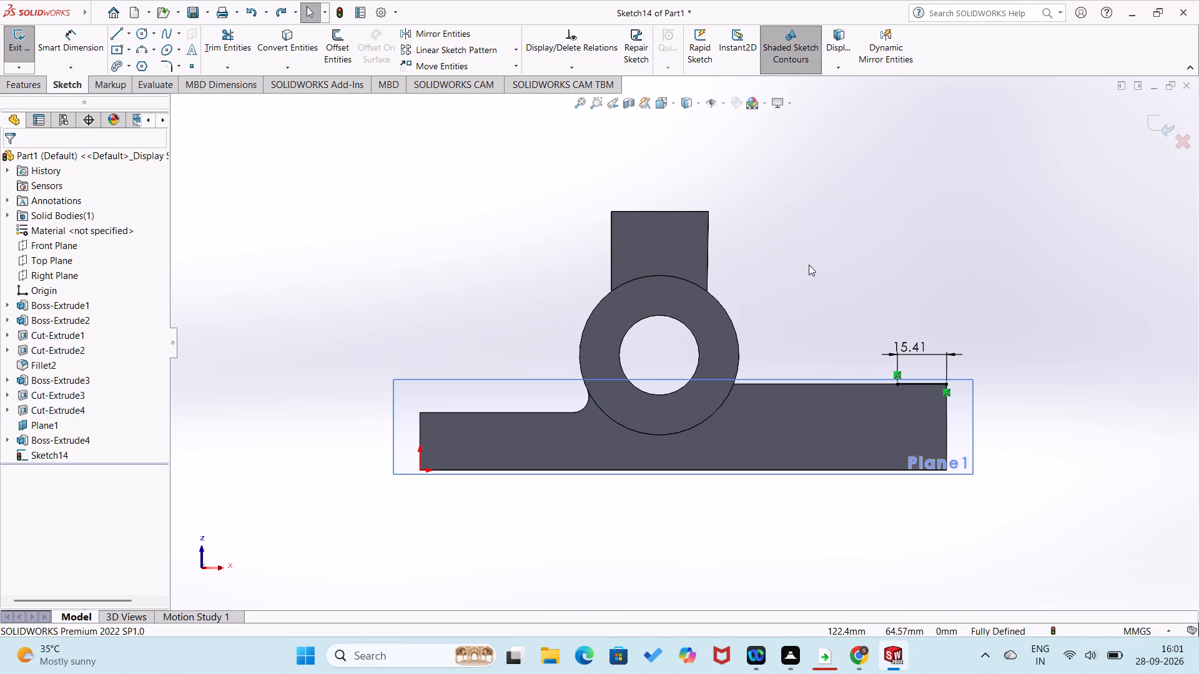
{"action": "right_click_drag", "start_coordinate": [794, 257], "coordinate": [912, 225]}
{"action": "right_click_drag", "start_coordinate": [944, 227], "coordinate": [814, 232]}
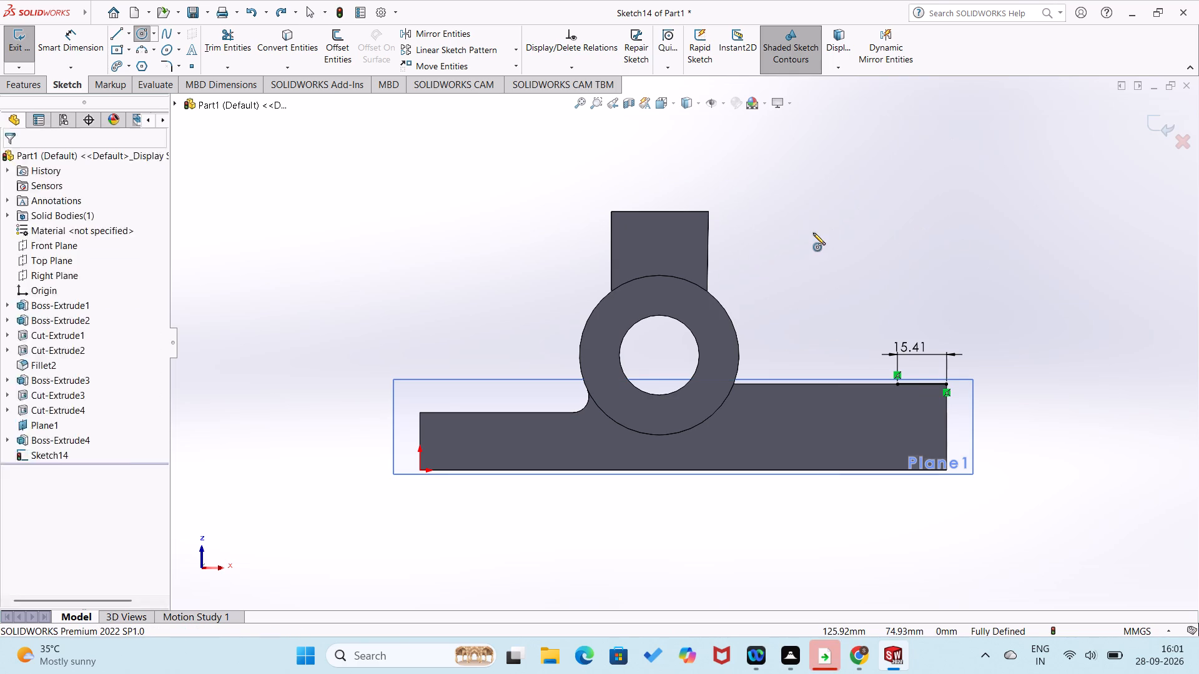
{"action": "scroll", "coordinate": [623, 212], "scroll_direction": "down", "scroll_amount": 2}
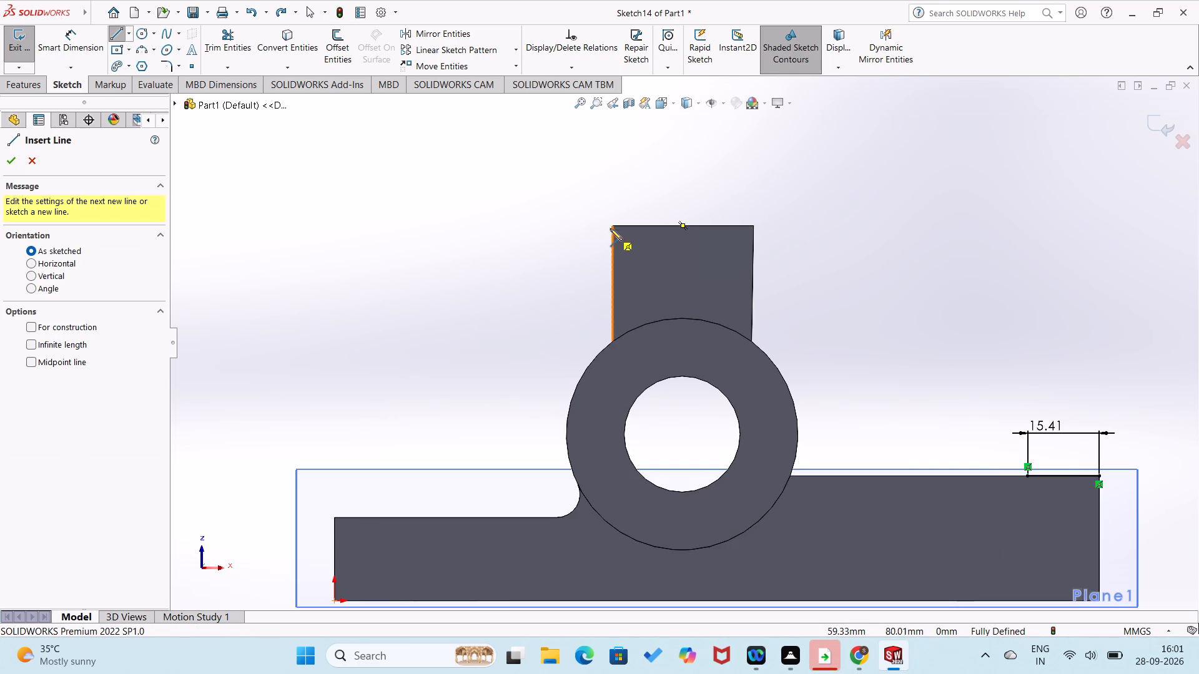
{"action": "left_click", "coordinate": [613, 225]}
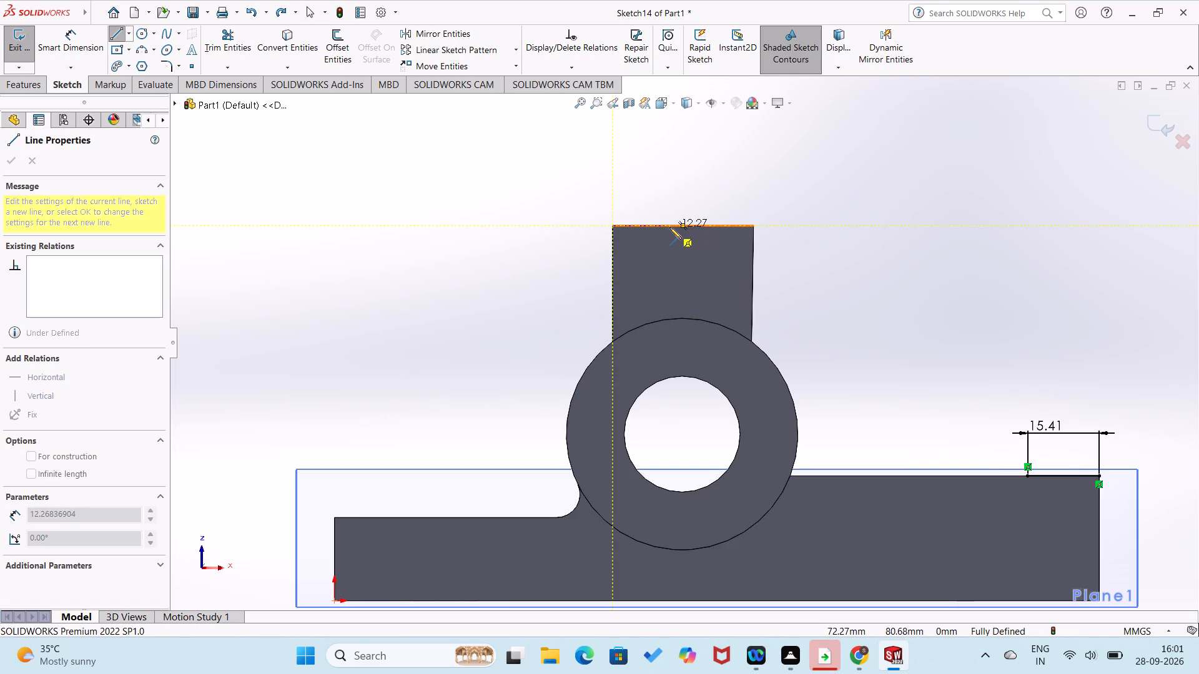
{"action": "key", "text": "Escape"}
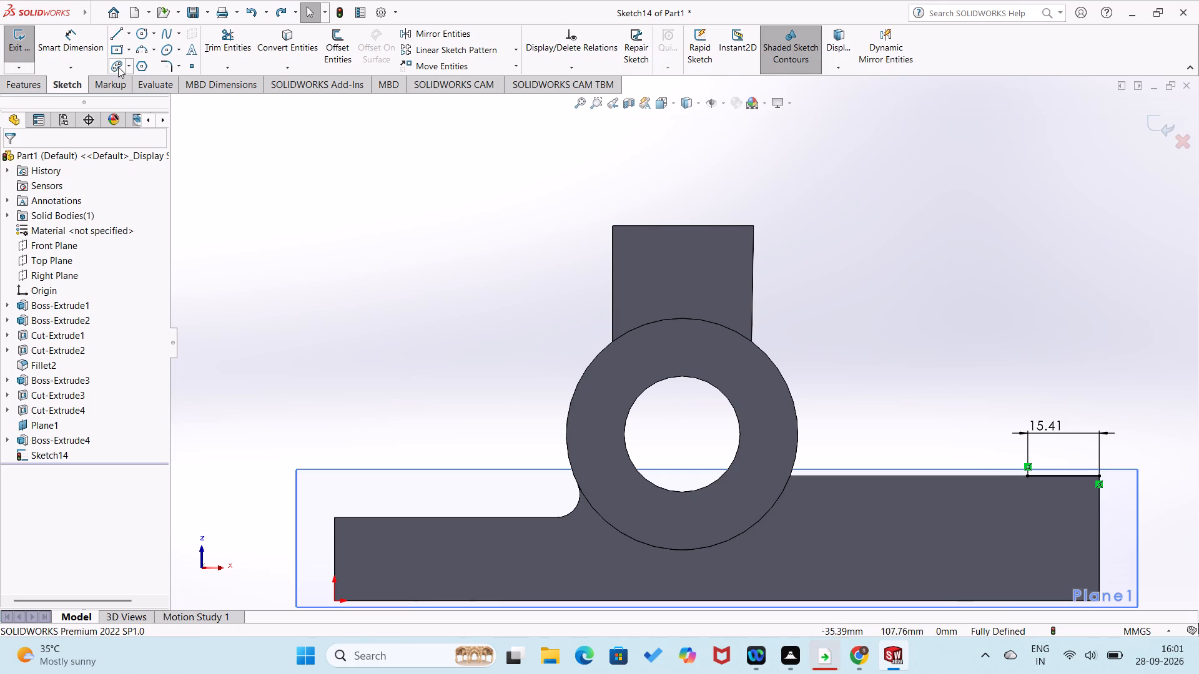
Sketch a three-point arc slot about 30.6 mm wide and 65 mm in radius from the boss's top-edge midpoint to the 15.41 mm line's inner end.
{"action": "left_click", "coordinate": [118, 67]}
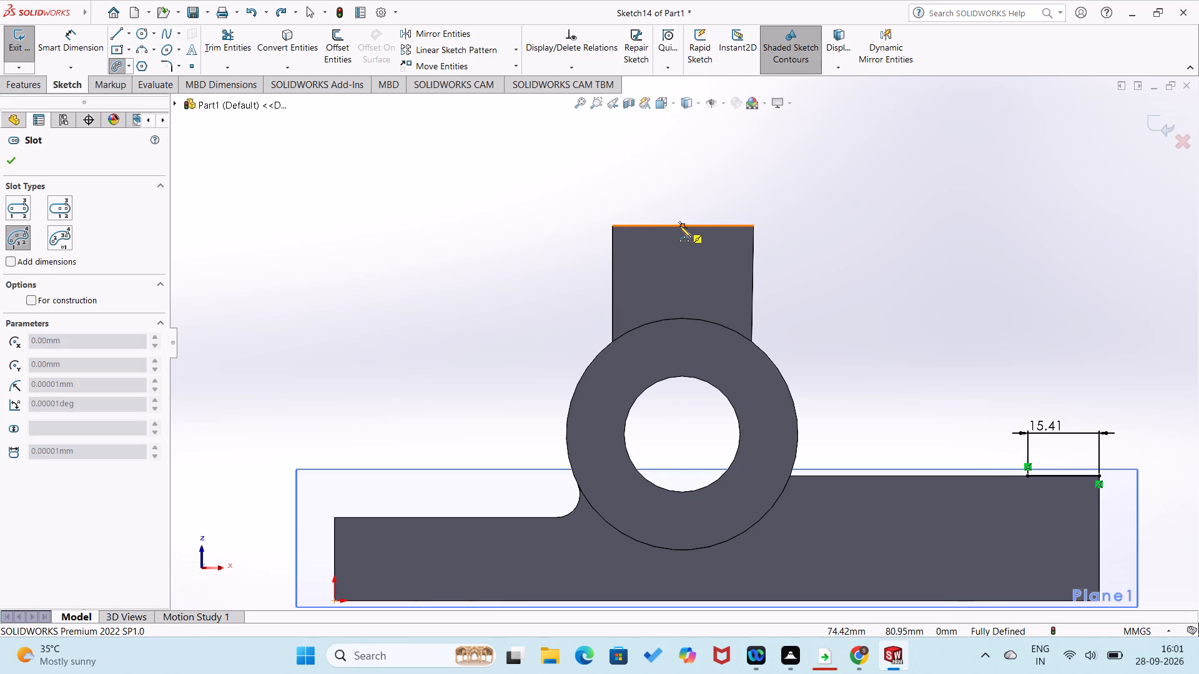
{"action": "left_click", "coordinate": [683, 226]}
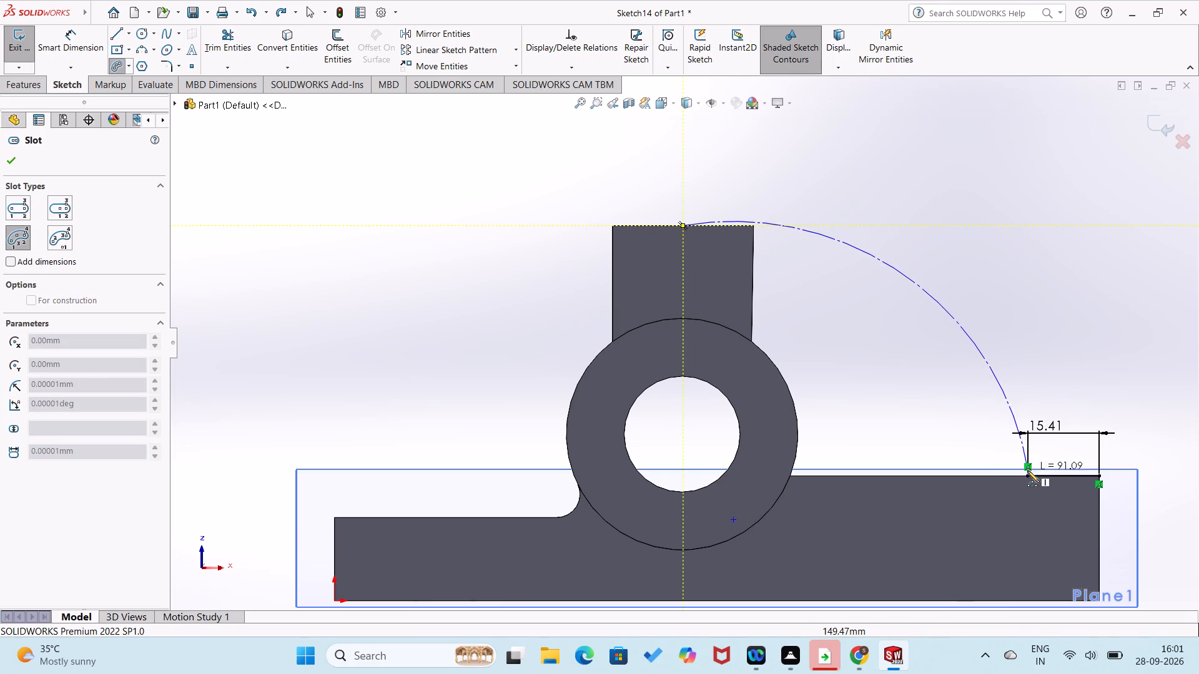
{"action": "left_click", "coordinate": [1029, 476]}
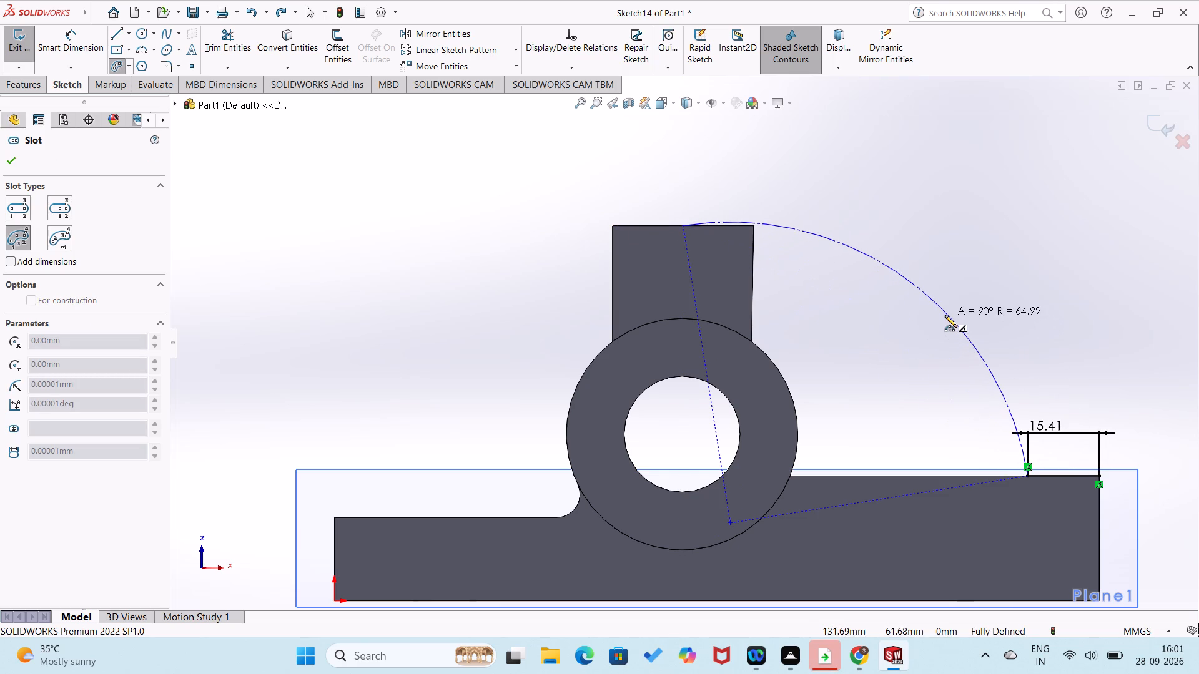
{"action": "left_click", "coordinate": [945, 315]}
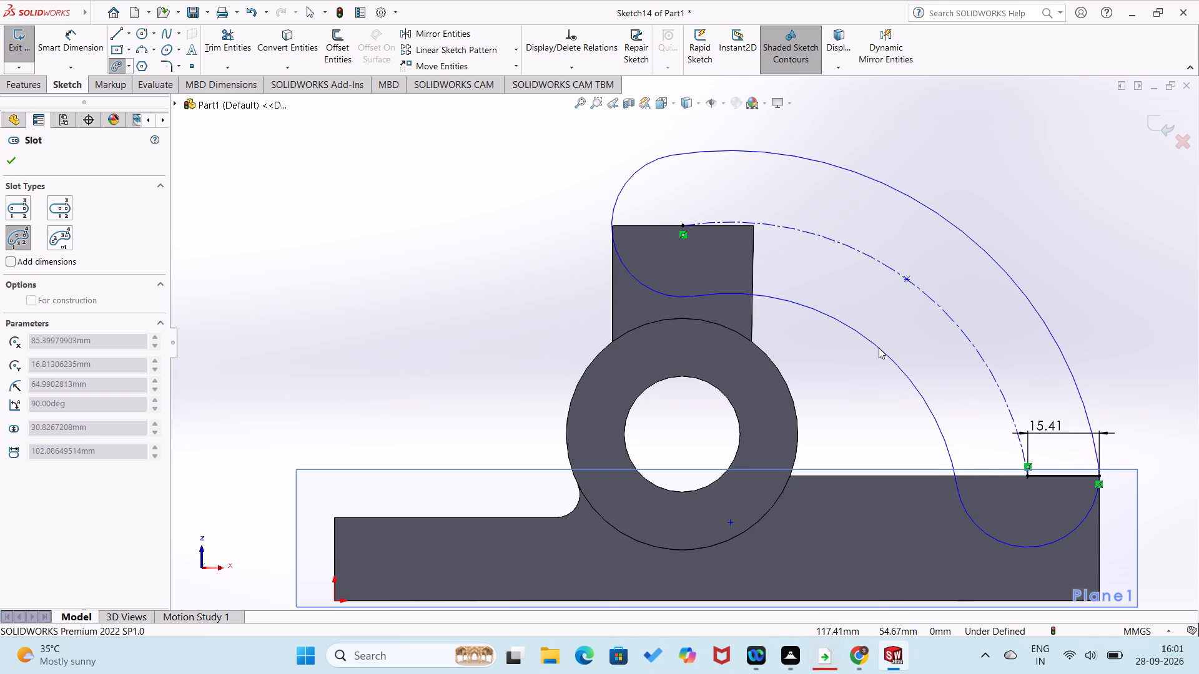
{"action": "left_click", "coordinate": [879, 347]}
Dimension the slot's outer arc to a 90 mm radius and its inner arc to a 60 mm radius.
{"action": "right_click_drag", "start_coordinate": [858, 416], "coordinate": [848, 367]}
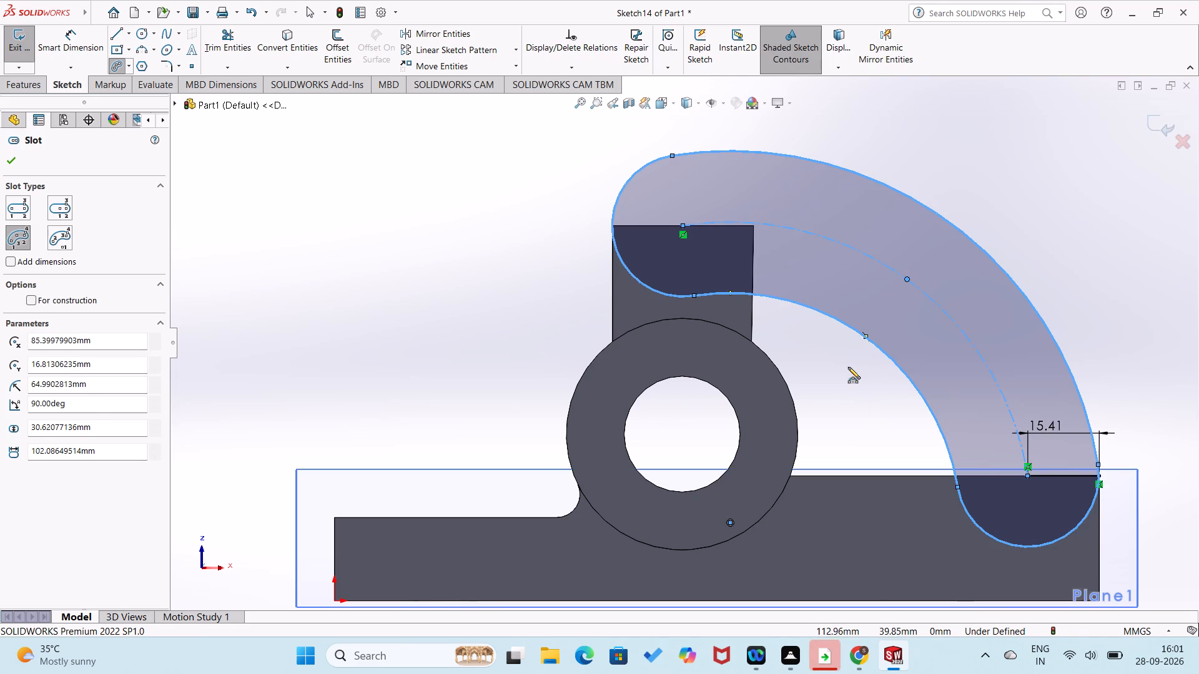
{"action": "right_click_drag", "start_coordinate": [848, 367], "coordinate": [848, 359]}
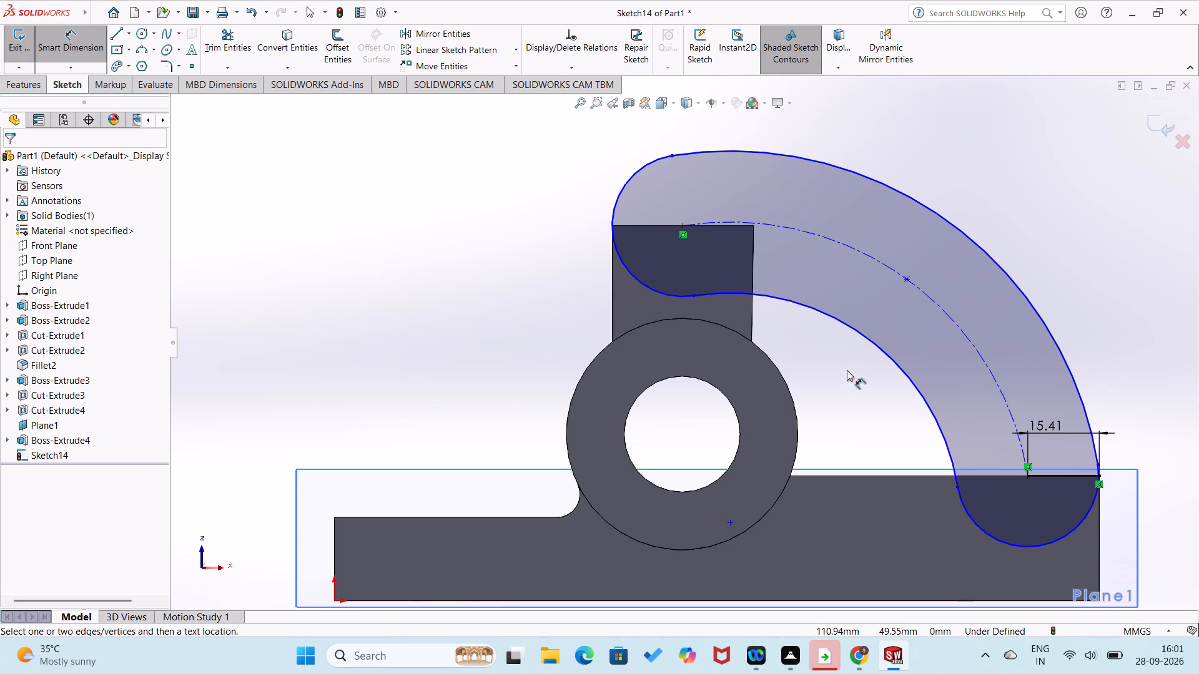
{"action": "left_click", "coordinate": [870, 177]}
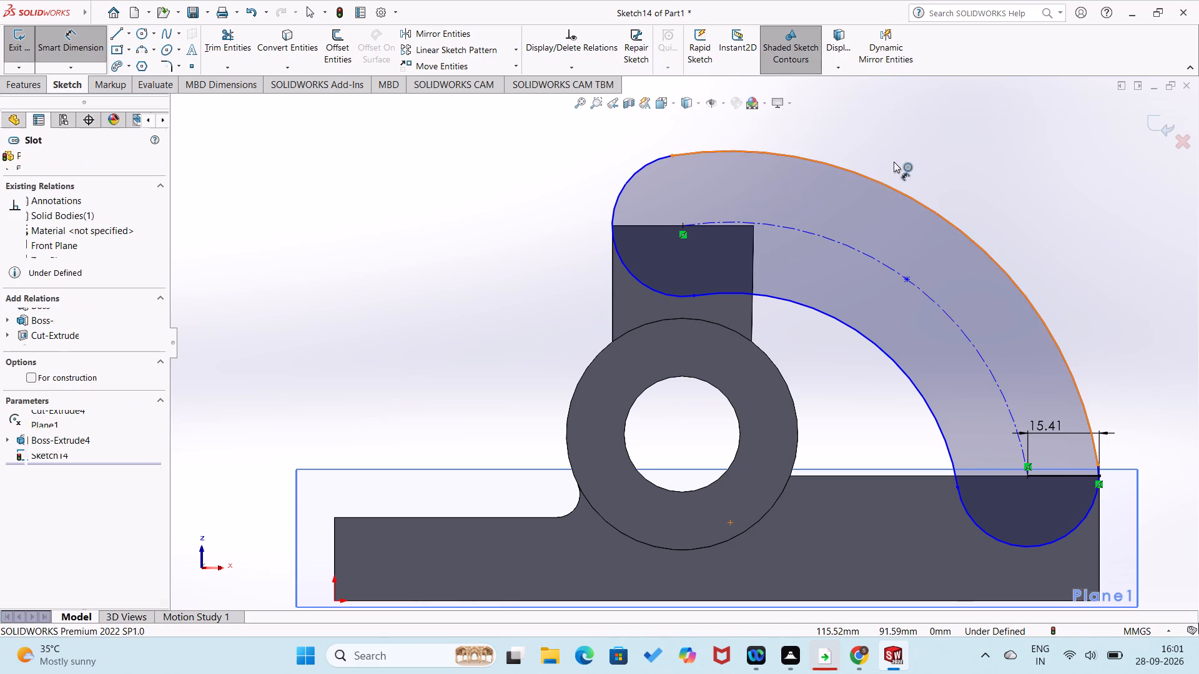
{"action": "left_click", "coordinate": [902, 155]}
{"action": "type", "text": "90"}
{"action": "key", "text": "Return"}
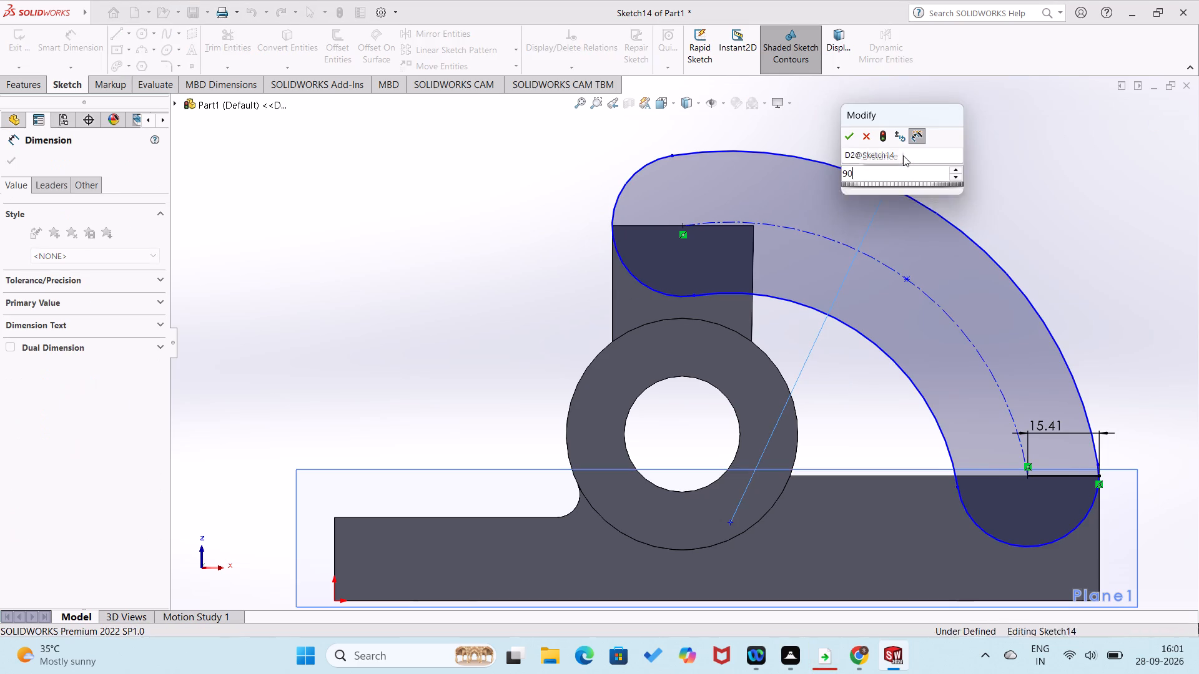
{"action": "left_click", "coordinate": [935, 186]}
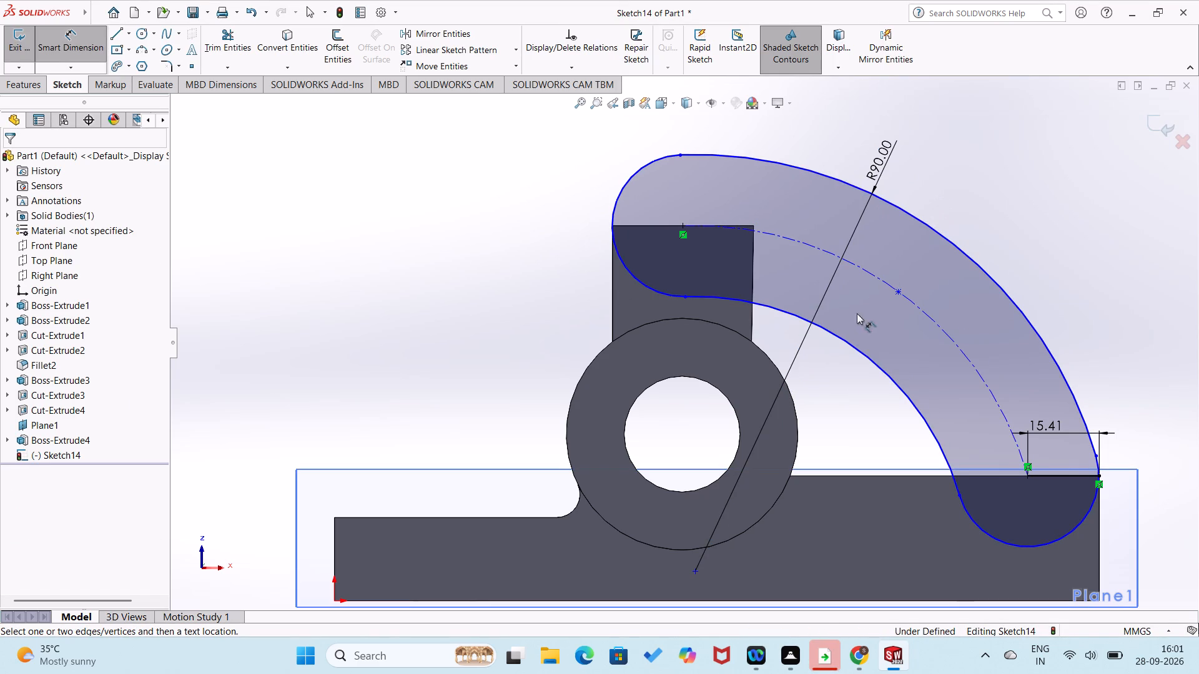
{"action": "left_click", "coordinate": [866, 354]}
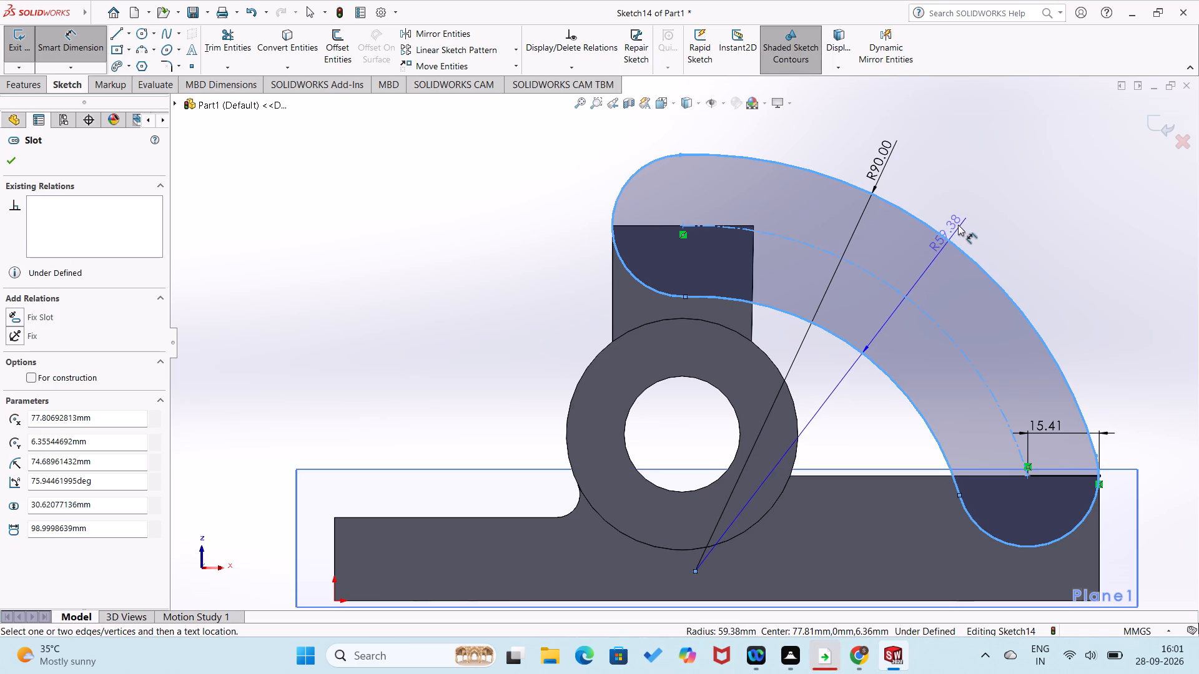
{"action": "left_click", "coordinate": [965, 213]}
{"action": "type", "text": "60"}
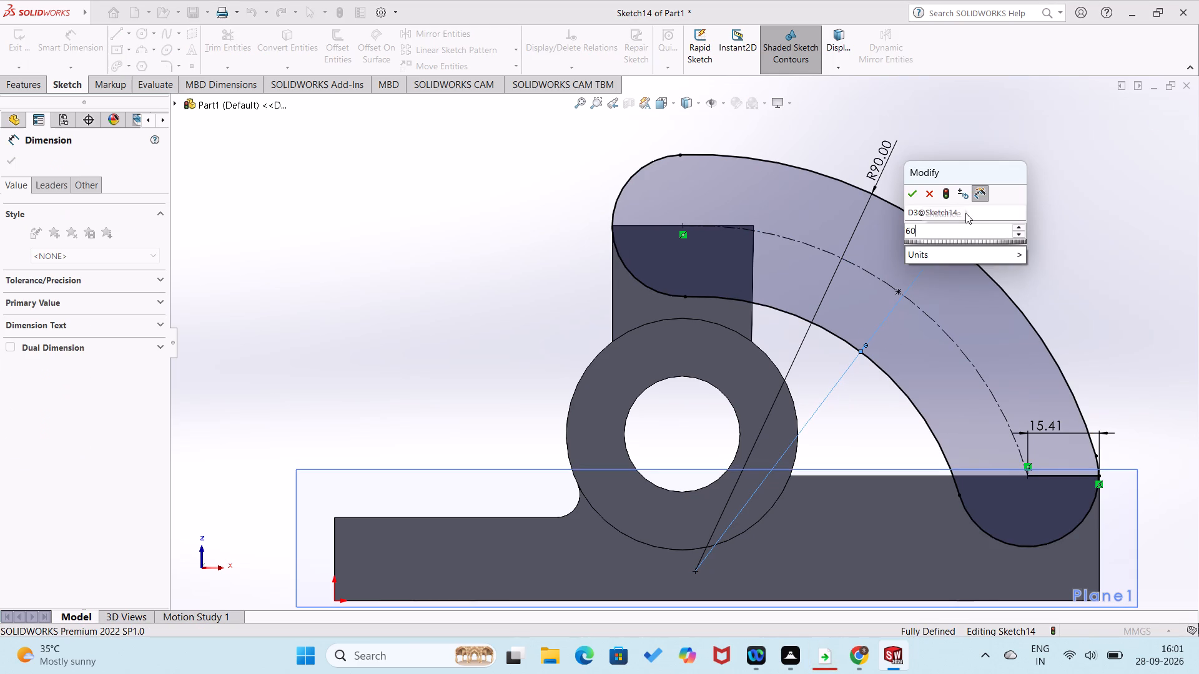
{"action": "key", "text": "Return"}
{"action": "left_click", "coordinate": [976, 217]}
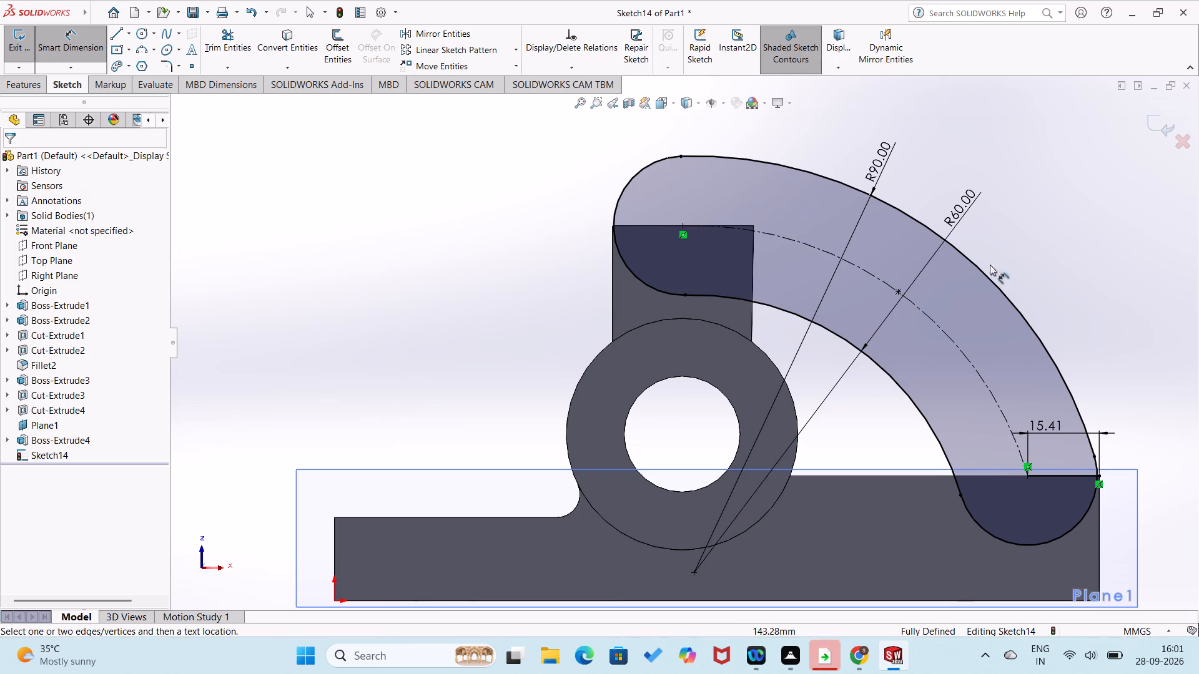
Extrude both regions of the arc slot as a boss 12 mm deep, blind from the sketch plane and merged with the part.
{"action": "scroll", "coordinate": [640, 371], "scroll_direction": "up", "scroll_amount": 1}
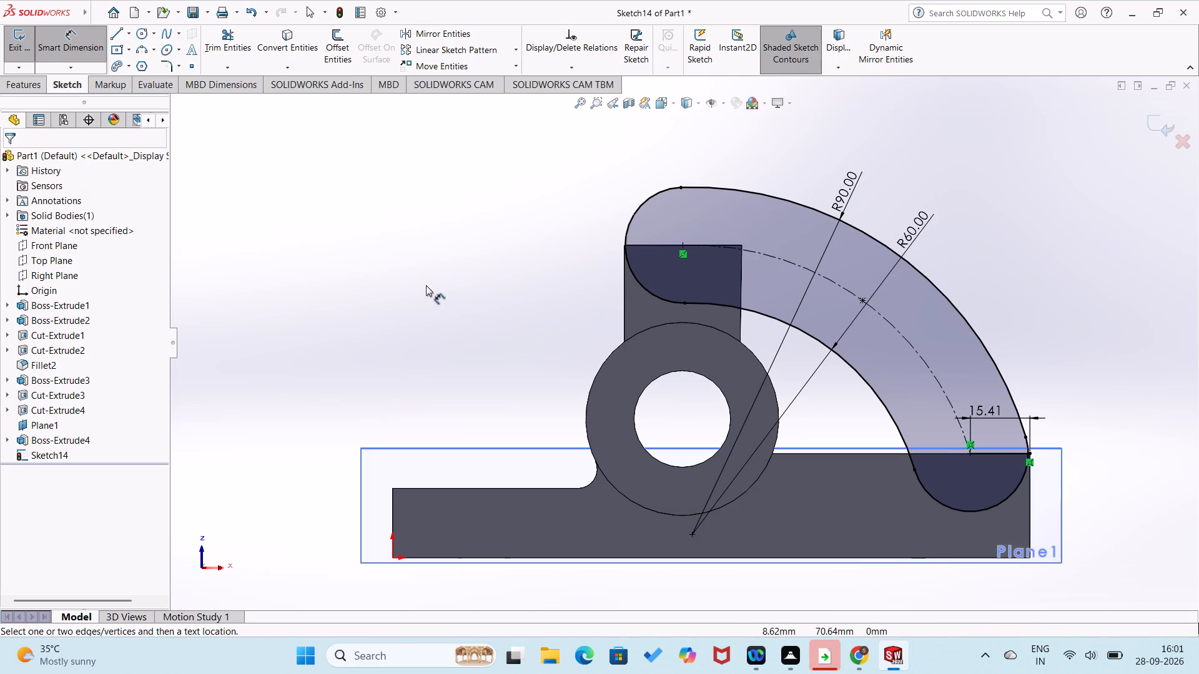
{"action": "left_click", "coordinate": [21, 87]}
{"action": "left_click", "coordinate": [24, 54]}
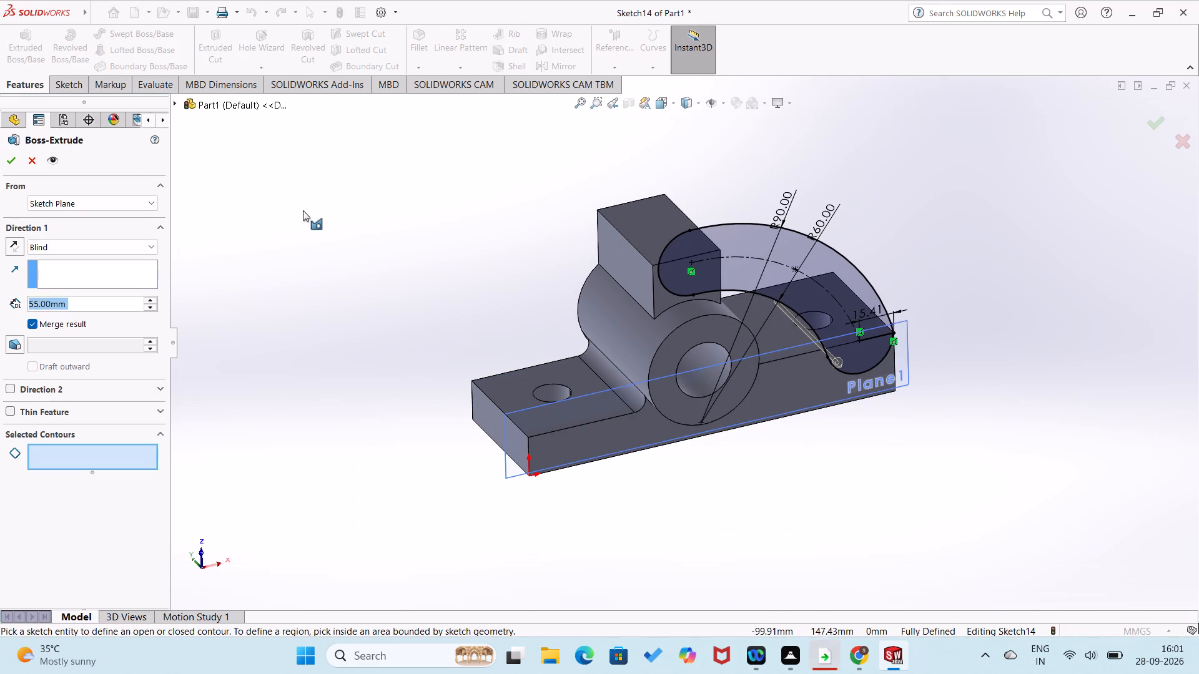
{"action": "middle_click", "coordinate": [434, 265]}
{"action": "scroll", "coordinate": [434, 265], "scroll_direction": "up", "scroll_amount": 1}
{"action": "middle_click_drag", "start_coordinate": [435, 260], "coordinate": [444, 255]}
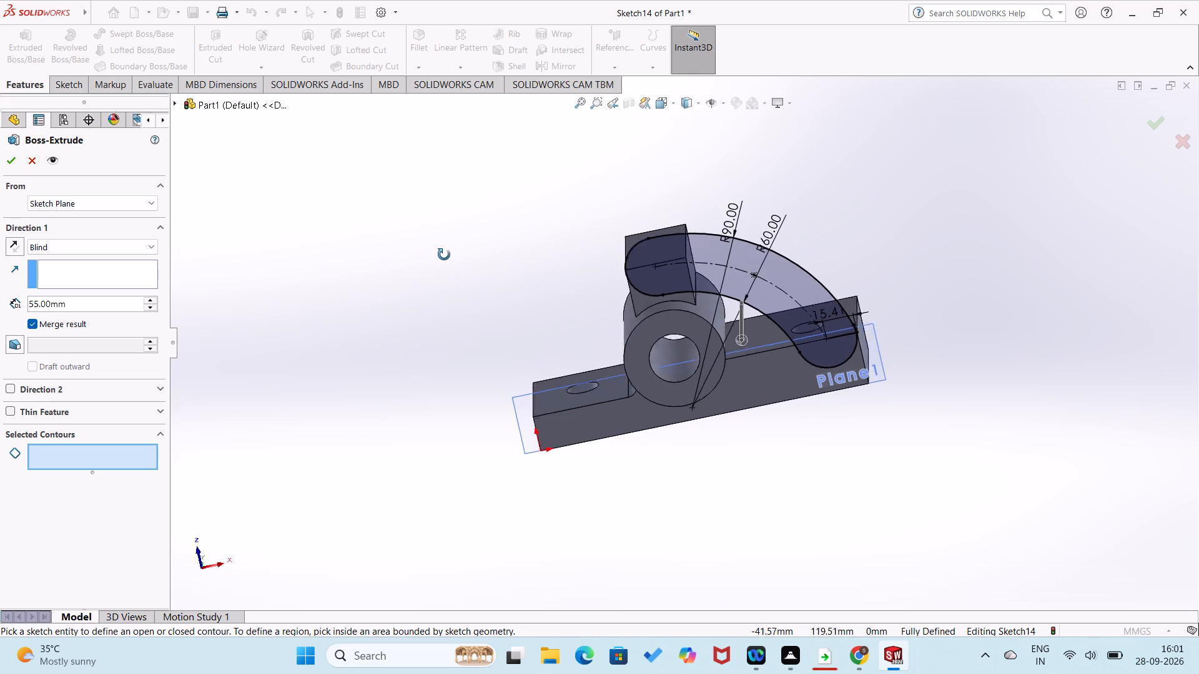
{"action": "middle_click_drag", "start_coordinate": [444, 255], "coordinate": [454, 256]}
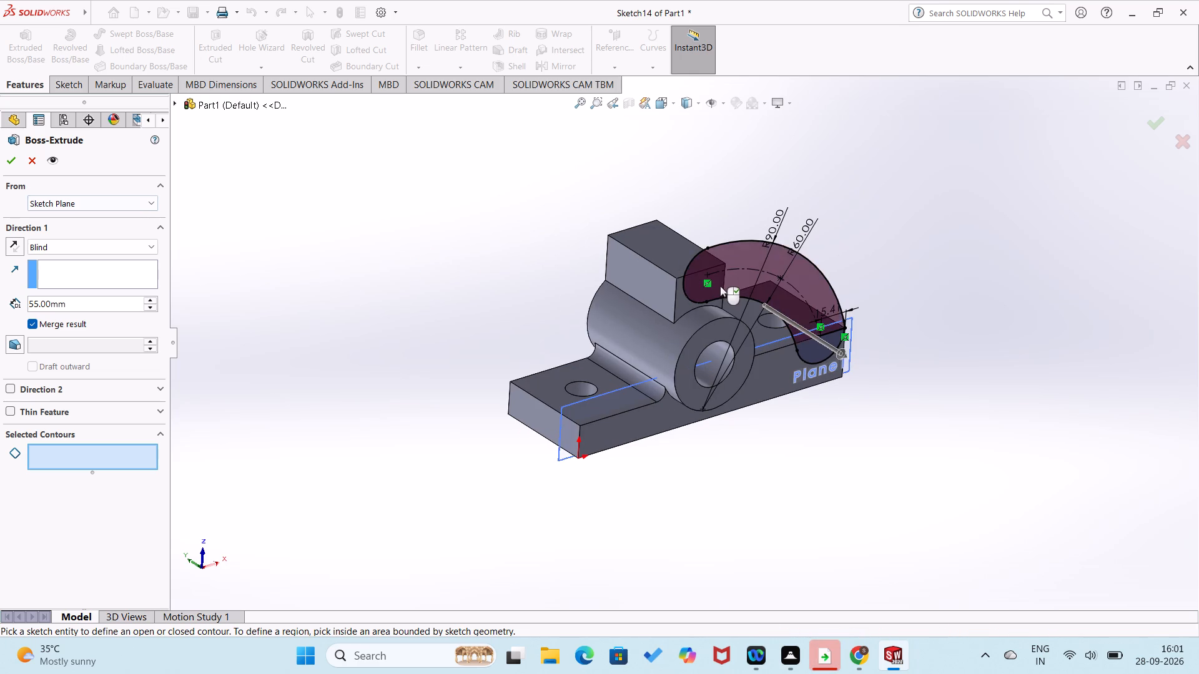
{"action": "left_click", "coordinate": [720, 286]}
{"action": "middle_click_drag", "start_coordinate": [797, 337], "coordinate": [675, 207]}
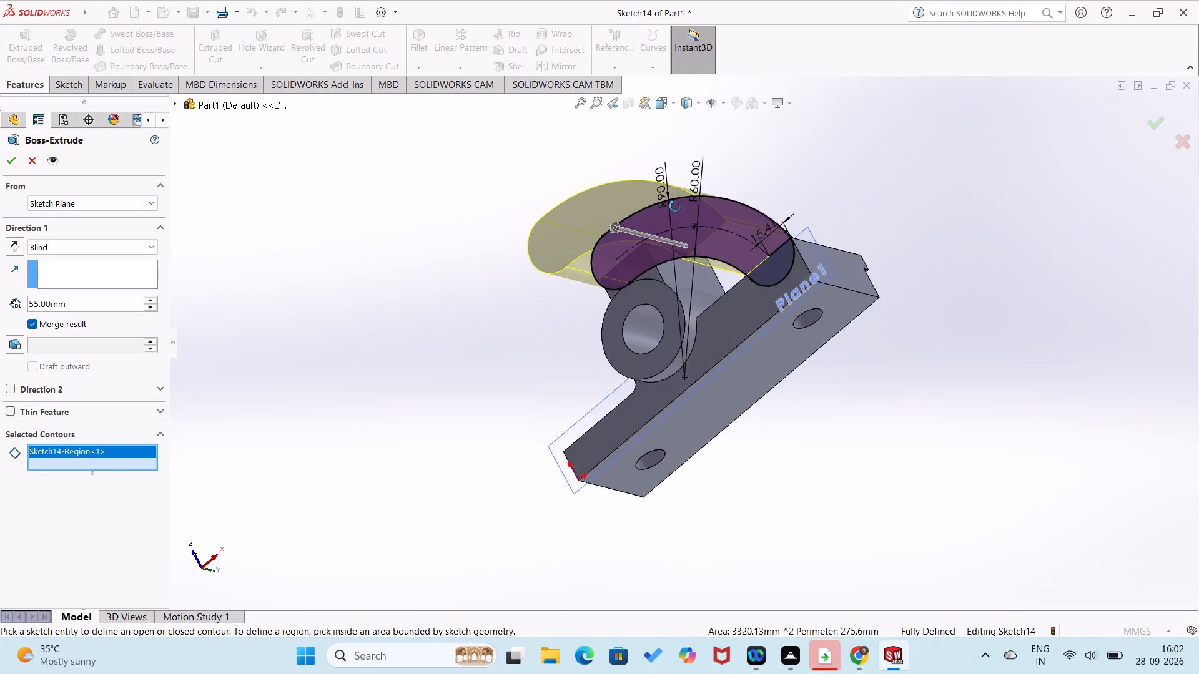
{"action": "middle_click_drag", "start_coordinate": [675, 207], "coordinate": [658, 181]}
{"action": "scroll", "coordinate": [741, 250], "scroll_direction": "up", "scroll_amount": 2}
{"action": "scroll", "coordinate": [739, 252], "scroll_direction": "down", "scroll_amount": 7}
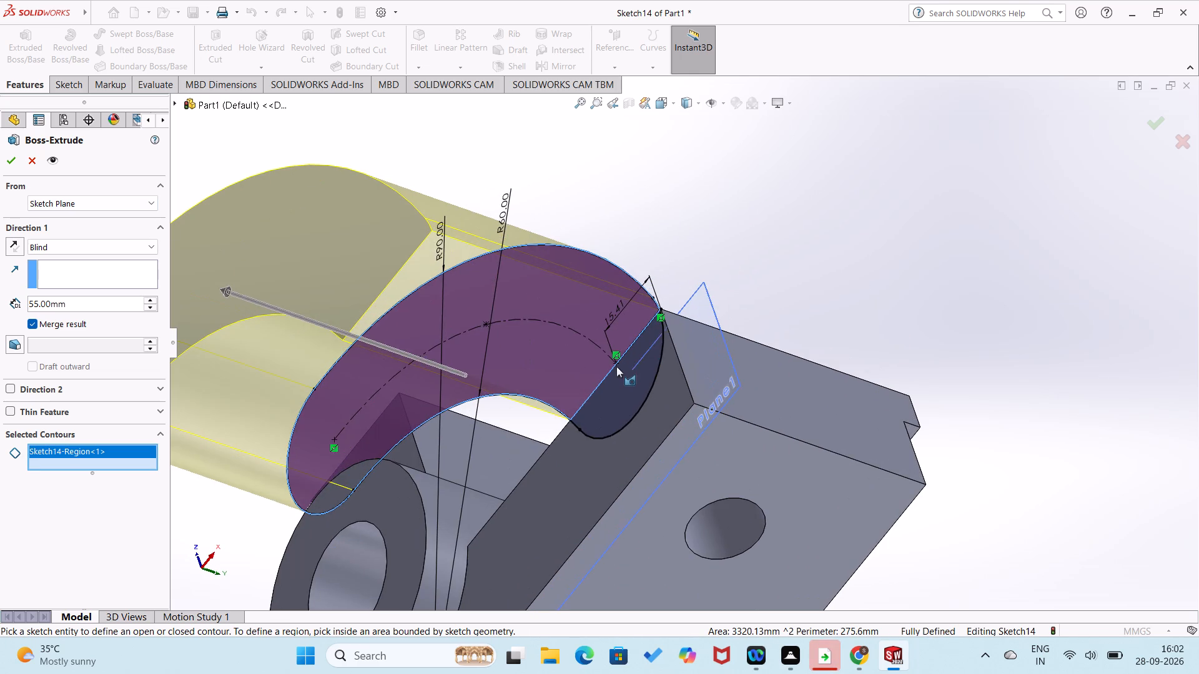
{"action": "left_click", "coordinate": [616, 369]}
{"action": "middle_click_drag", "start_coordinate": [709, 351], "coordinate": [804, 400]}
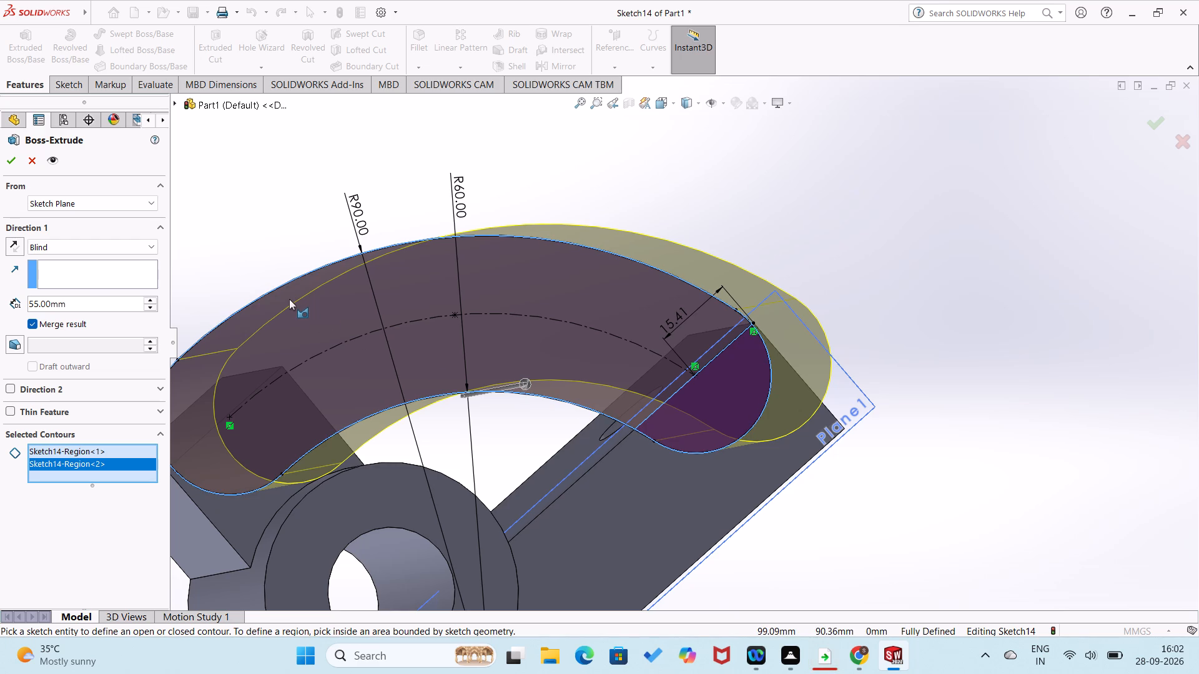
{"action": "left_click_drag", "start_coordinate": [88, 308], "coordinate": [26, 305]}
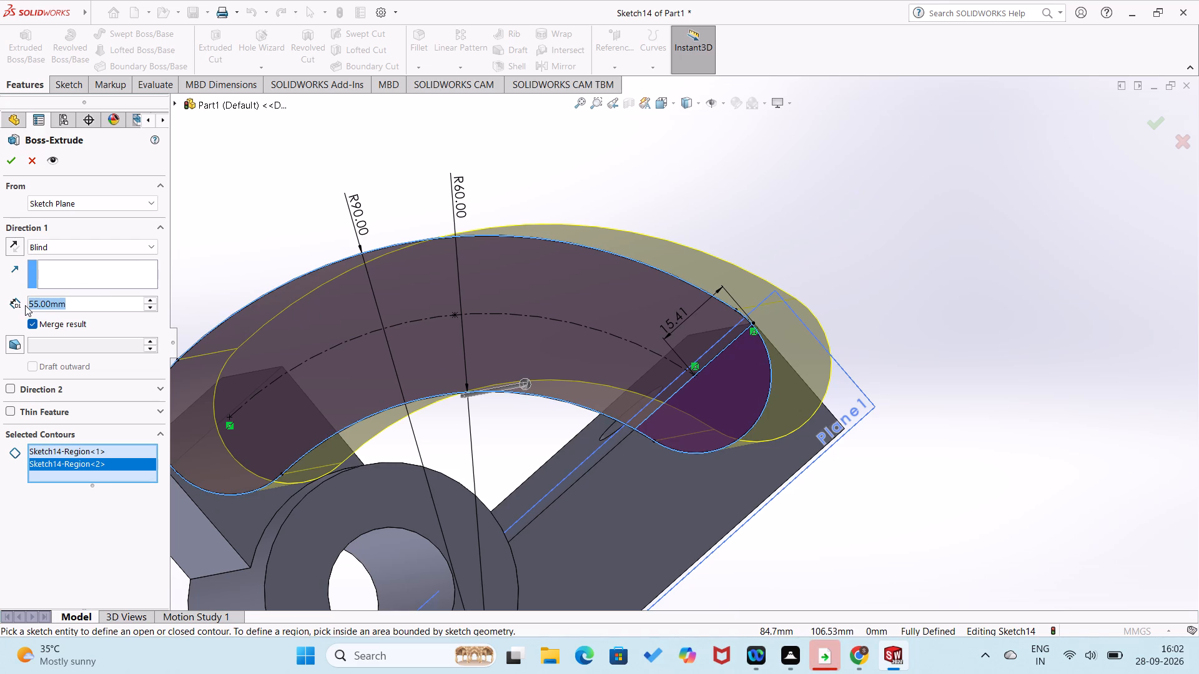
{"action": "type", "text": "12"}
{"action": "key", "text": "Return"}
{"action": "scroll", "coordinate": [329, 391], "scroll_direction": "up", "scroll_amount": 1}
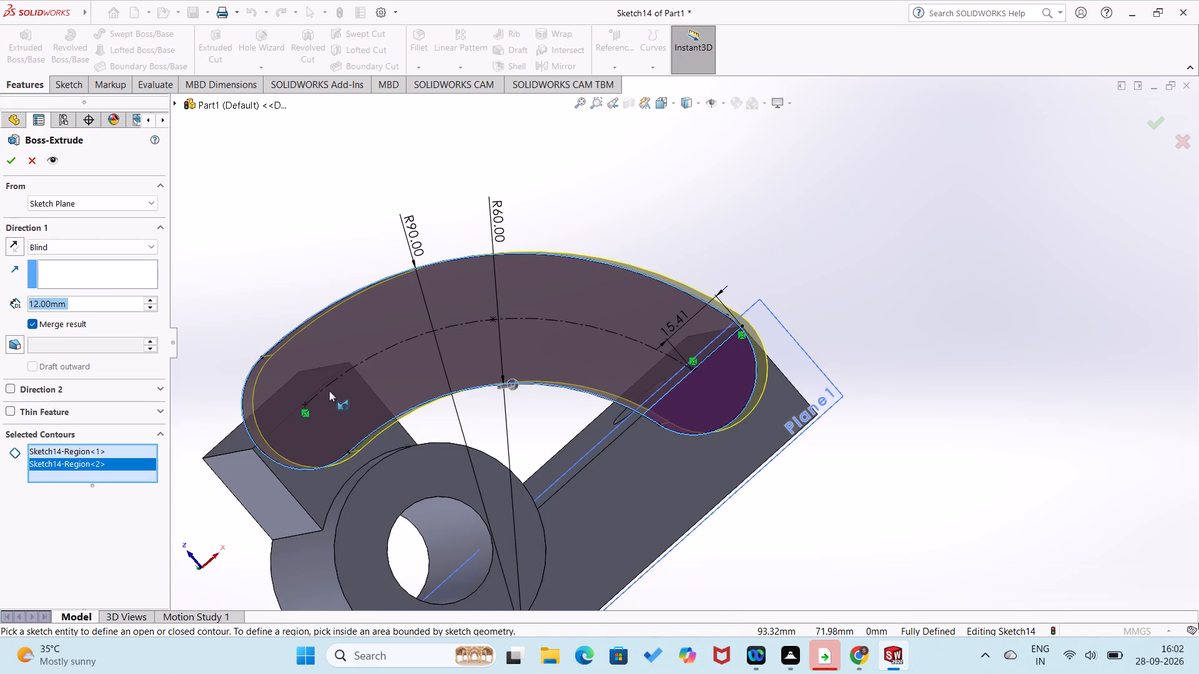
{"action": "middle_click_drag", "start_coordinate": [400, 504], "coordinate": [483, 477]}
{"action": "left_click", "coordinate": [15, 162]}
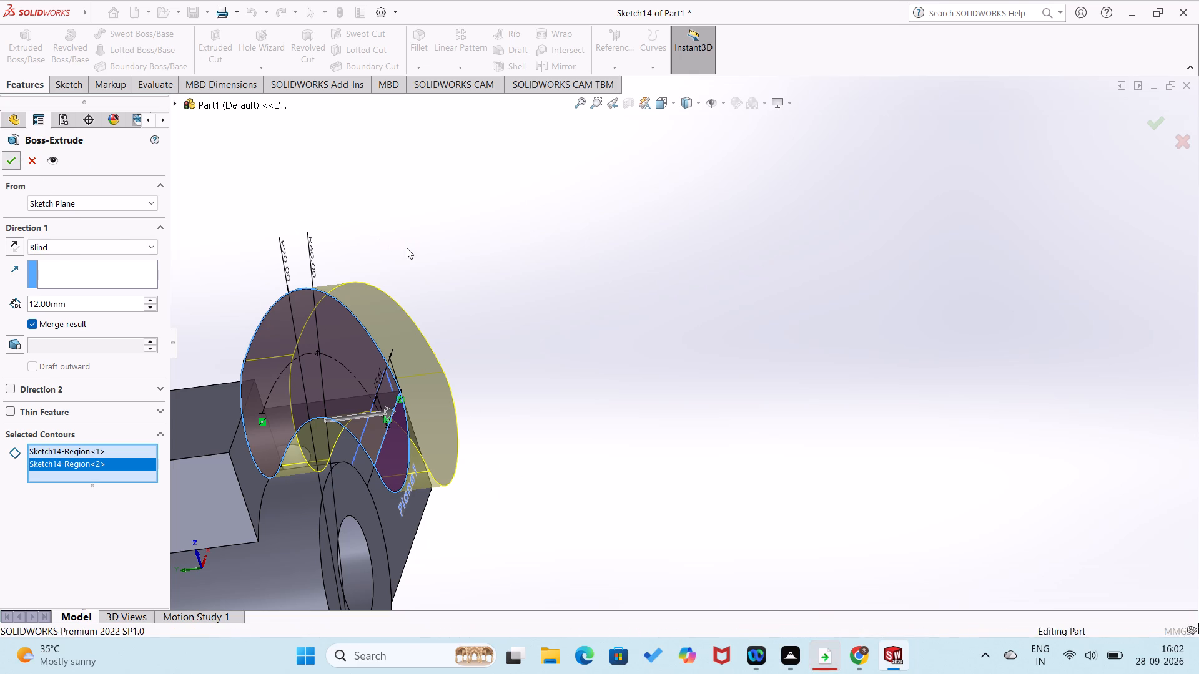
{"action": "left_click", "coordinate": [407, 248]}
Start a sketch on the curved arm's outer face and draw a circle about 15.9 mm in diameter centred on its upper rounded end.
{"action": "middle_click_drag", "start_coordinate": [412, 243], "coordinate": [382, 244]}
{"action": "right_click", "coordinate": [347, 340]}
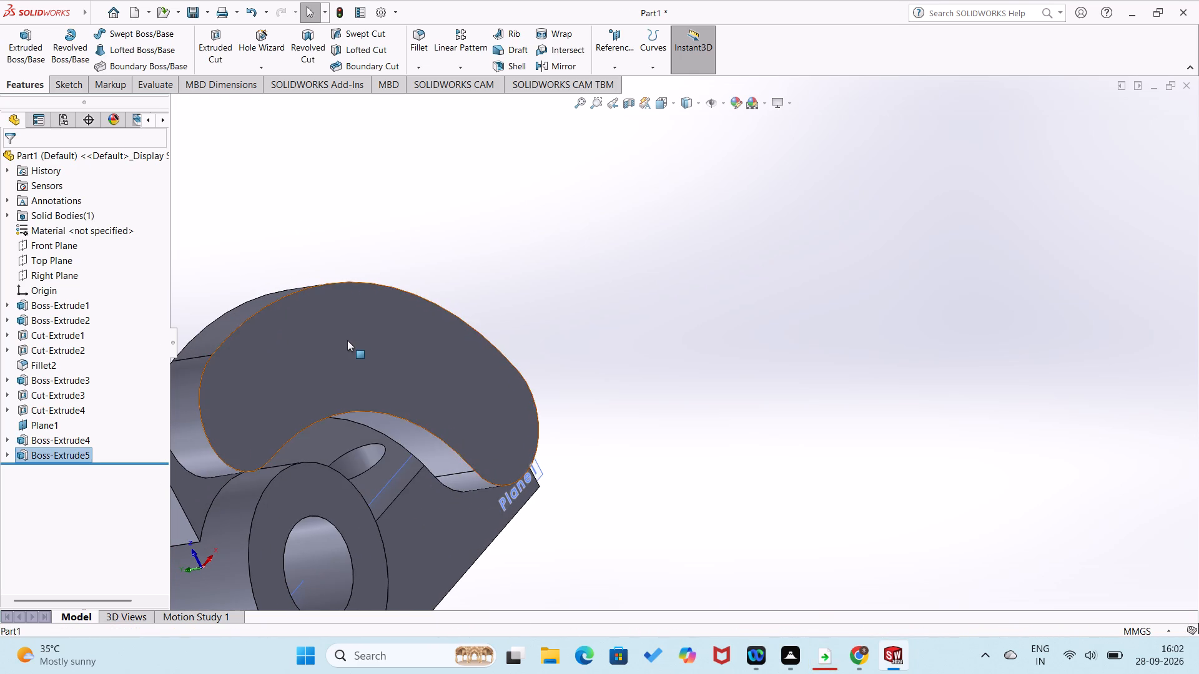
{"action": "left_click", "coordinate": [379, 321]}
{"action": "right_click_drag", "start_coordinate": [362, 307], "coordinate": [486, 265]}
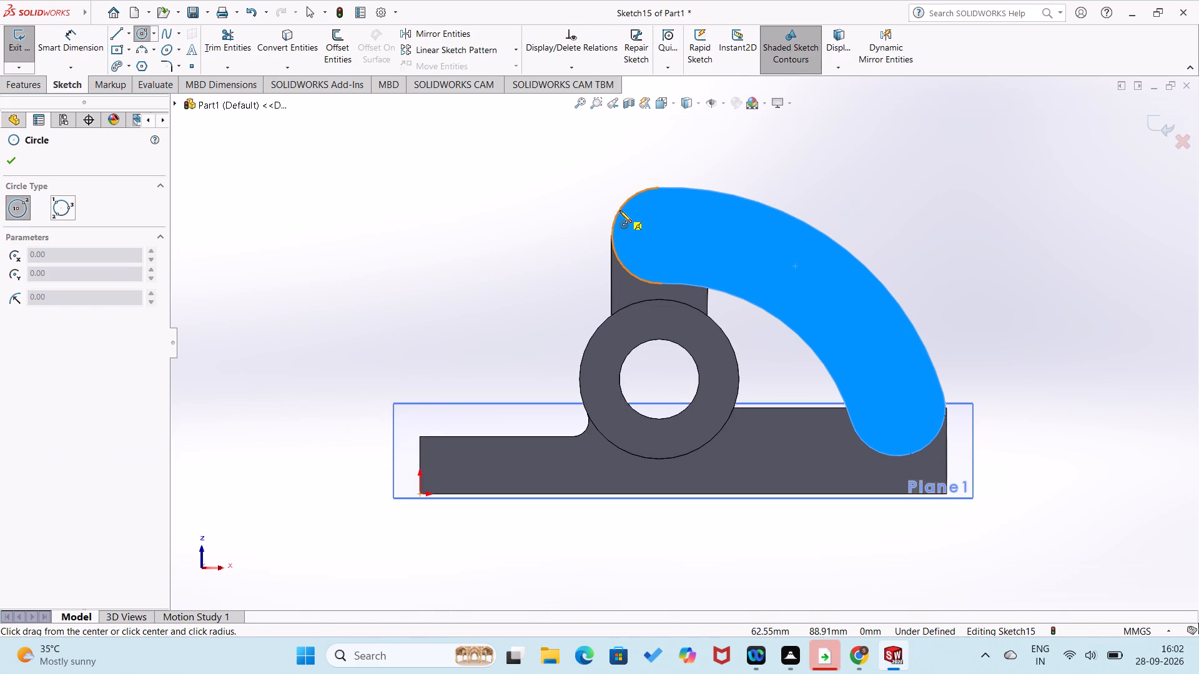
{"action": "left_click", "coordinate": [661, 236]}
{"action": "left_click", "coordinate": [657, 261]}
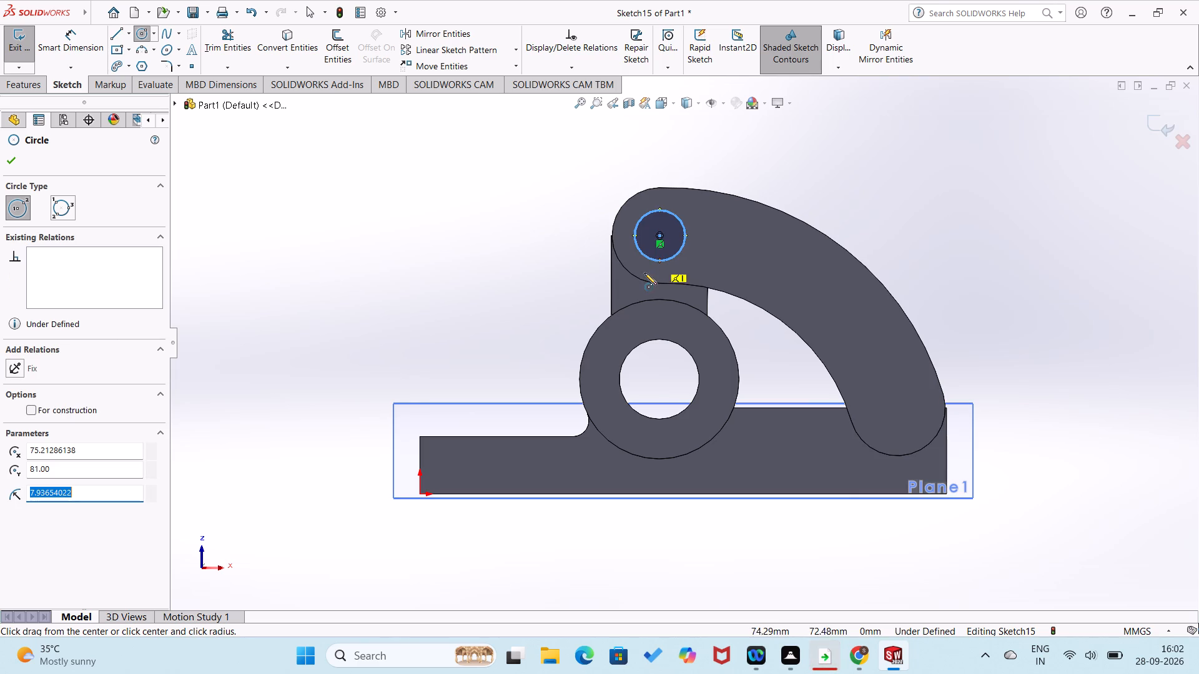
Dimension the circle at the arm's upper end to a 12 mm diameter.
{"action": "right_click_drag", "start_coordinate": [508, 307], "coordinate": [530, 156]}
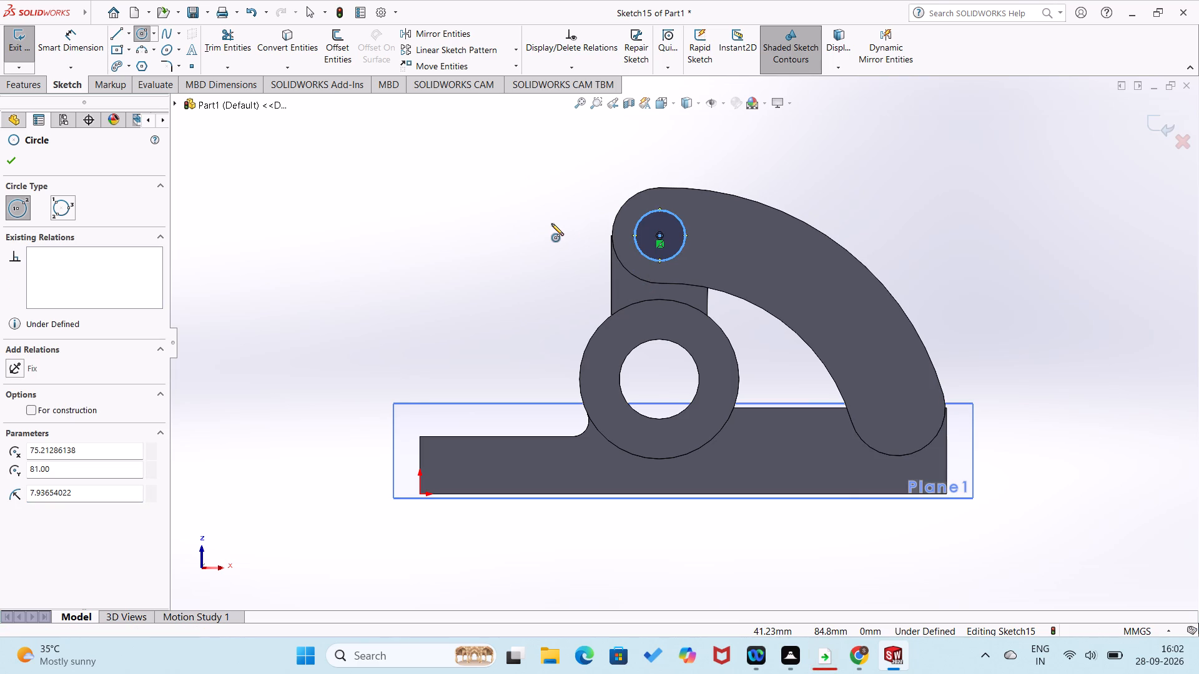
{"action": "right_click_drag", "start_coordinate": [497, 258], "coordinate": [508, 149]}
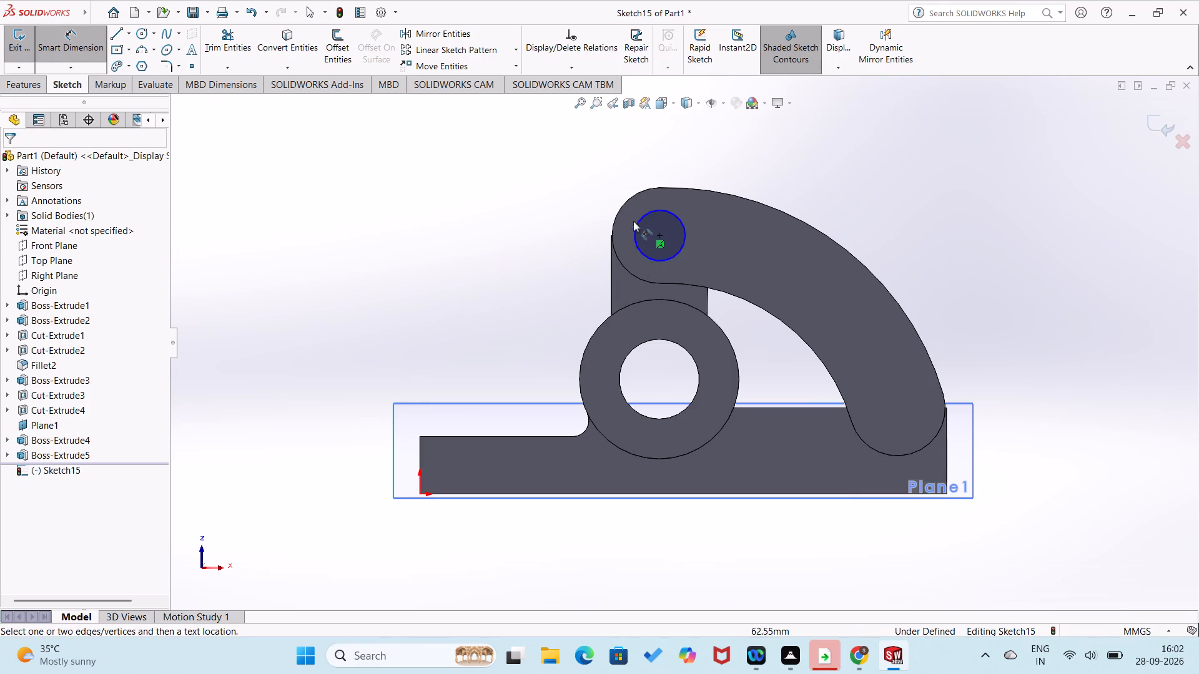
{"action": "left_click", "coordinate": [660, 211]}
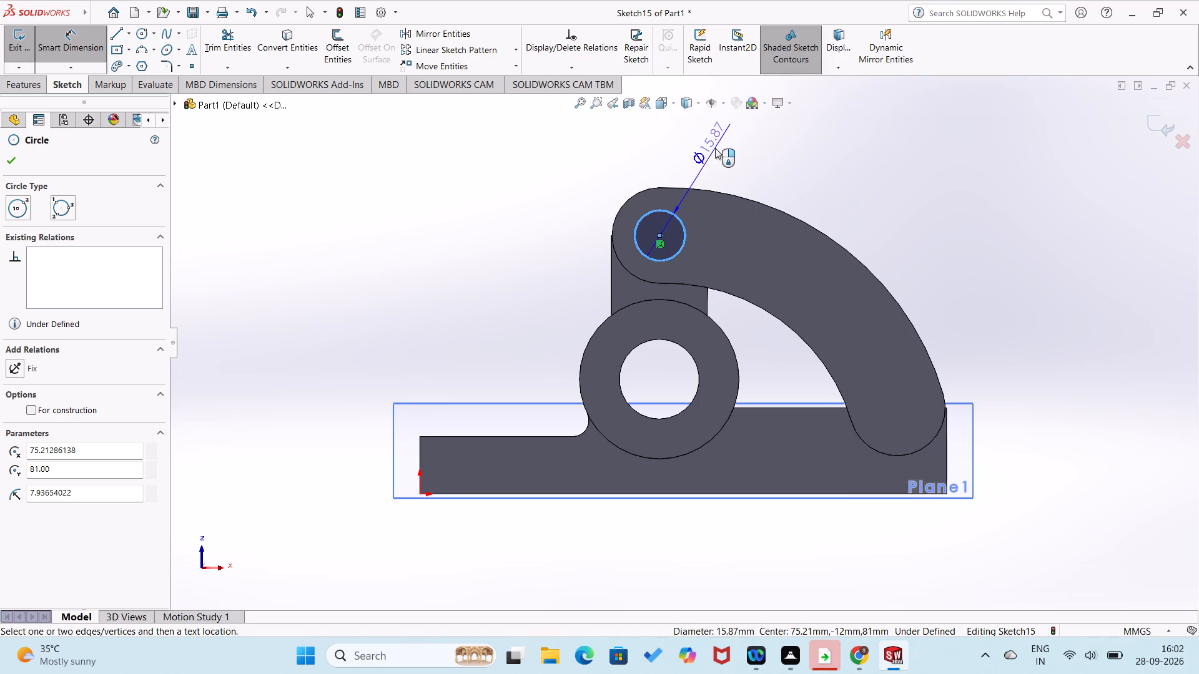
{"action": "left_click", "coordinate": [716, 150]}
{"action": "type", "text": "12"}
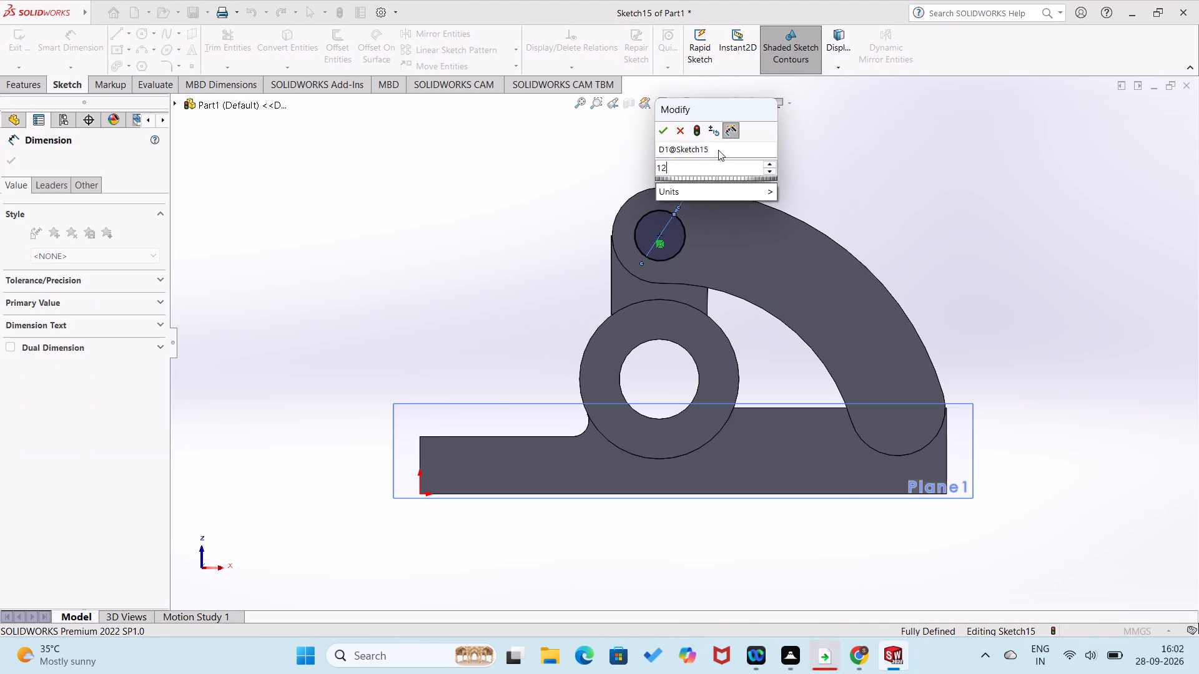
{"action": "key", "text": "Return"}
{"action": "left_click", "coordinate": [736, 162]}
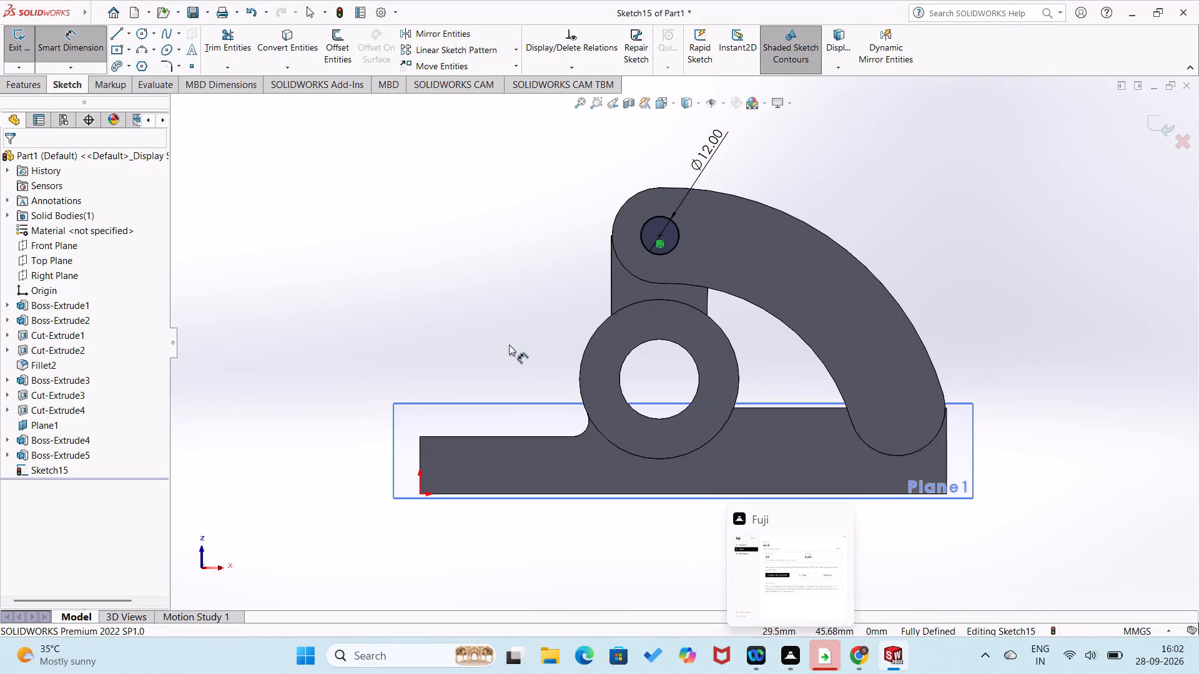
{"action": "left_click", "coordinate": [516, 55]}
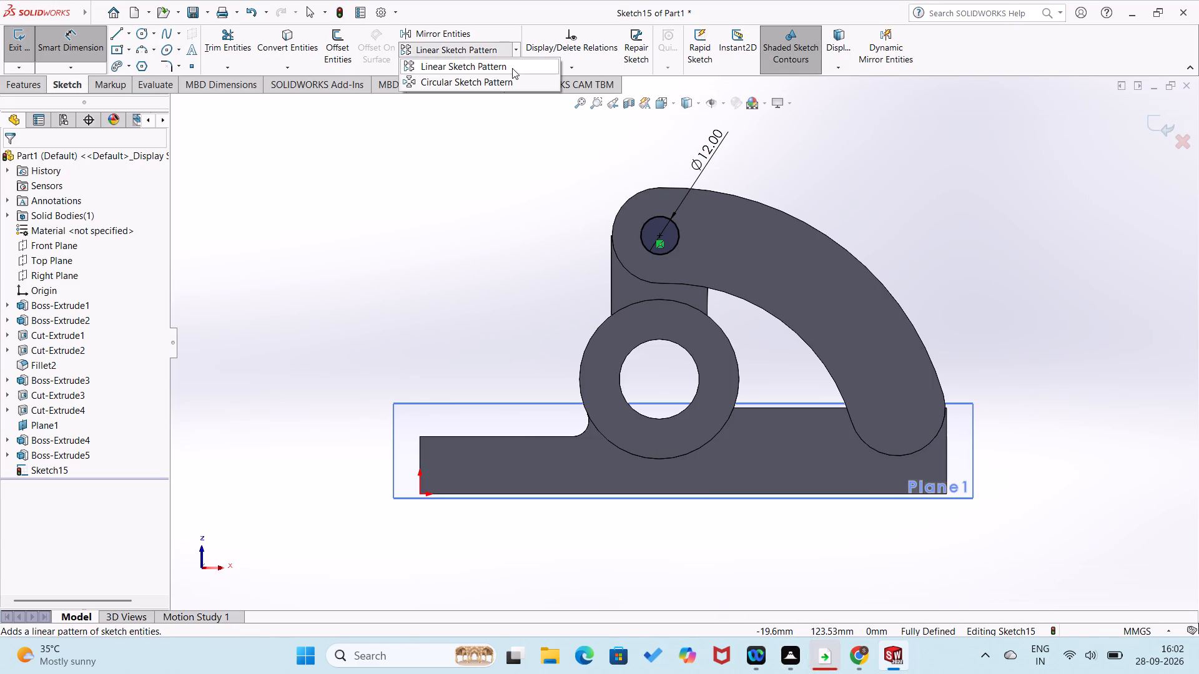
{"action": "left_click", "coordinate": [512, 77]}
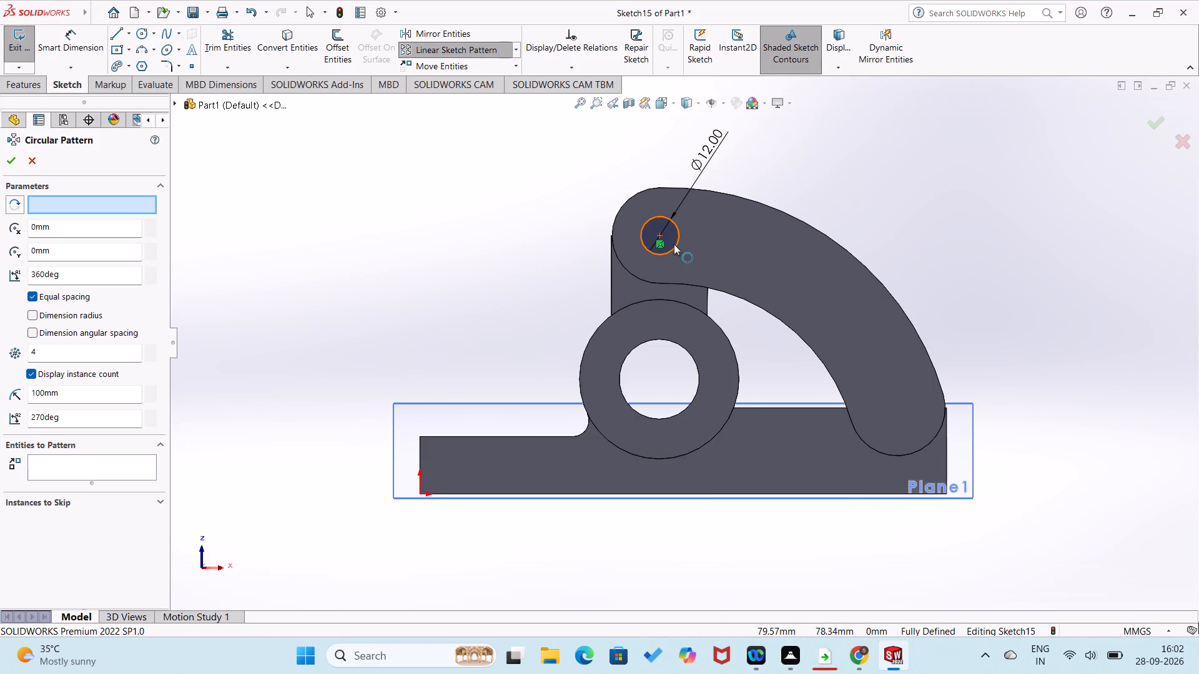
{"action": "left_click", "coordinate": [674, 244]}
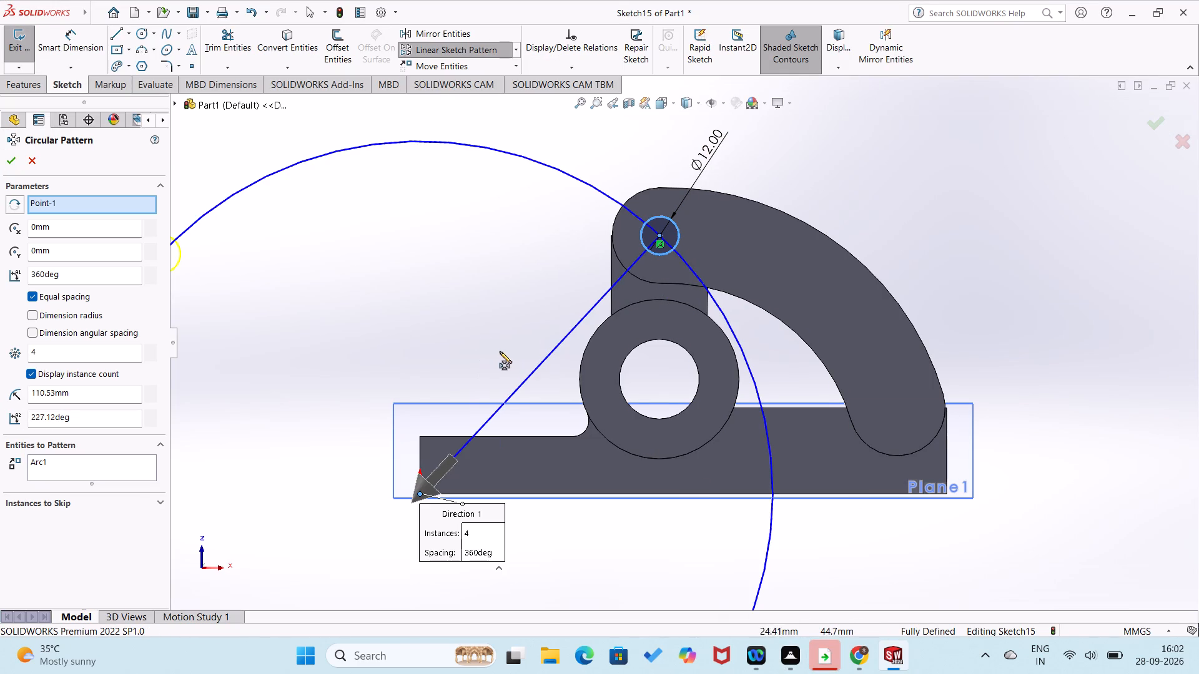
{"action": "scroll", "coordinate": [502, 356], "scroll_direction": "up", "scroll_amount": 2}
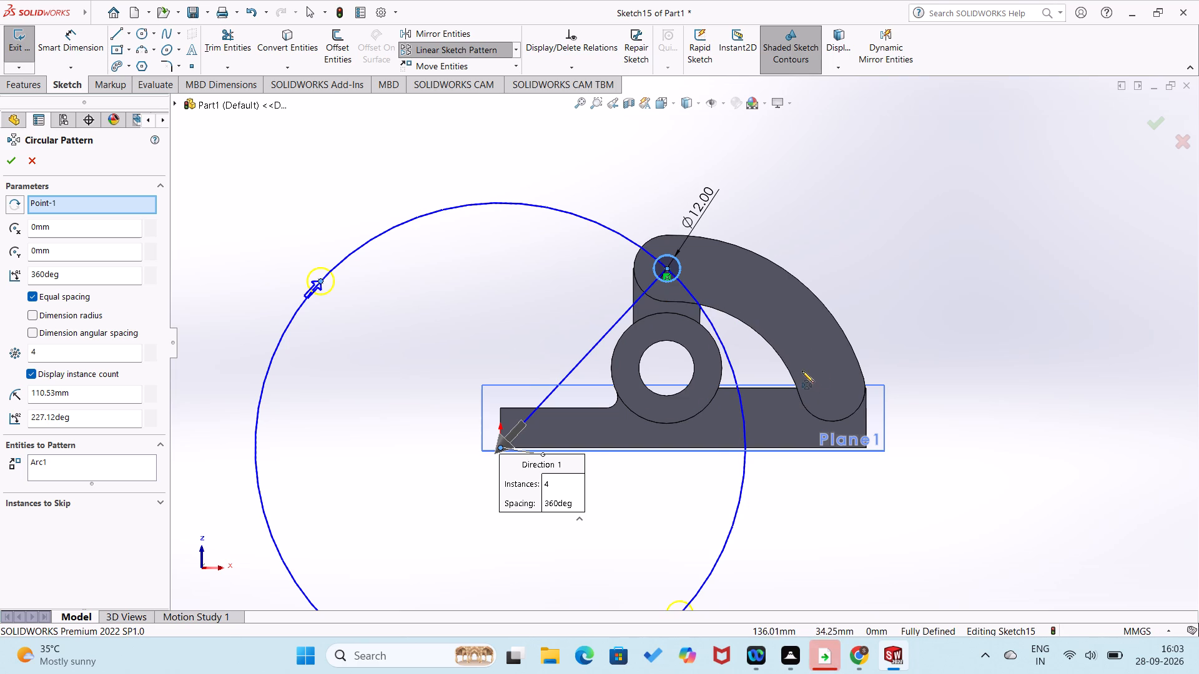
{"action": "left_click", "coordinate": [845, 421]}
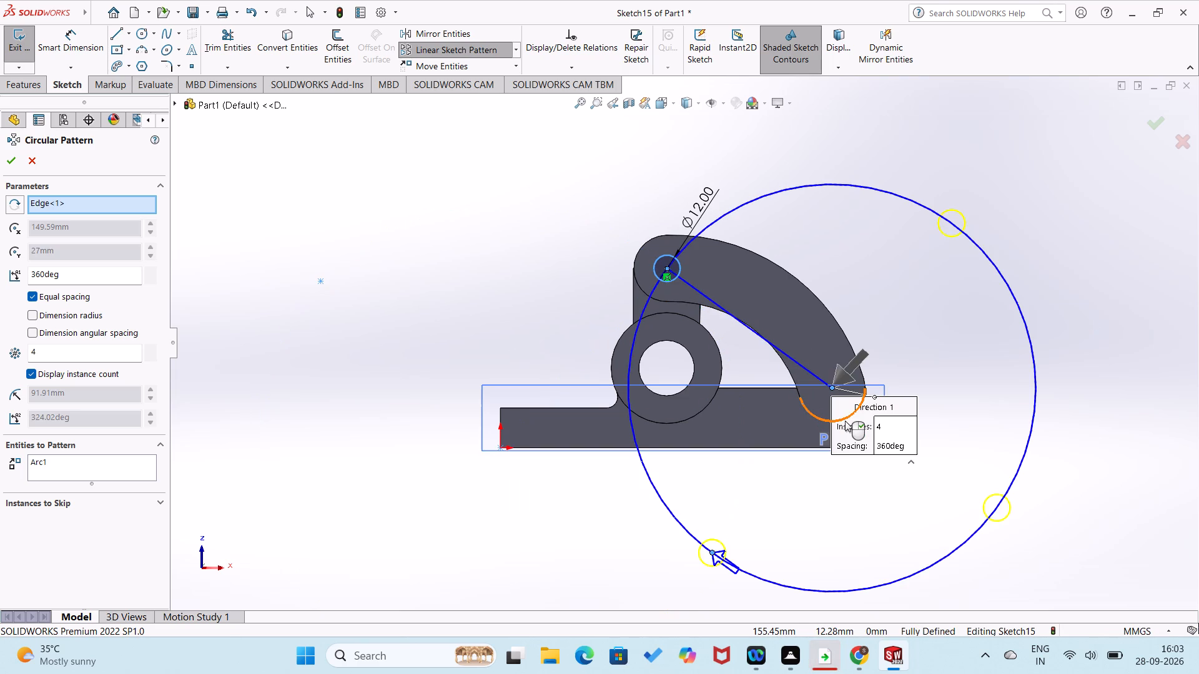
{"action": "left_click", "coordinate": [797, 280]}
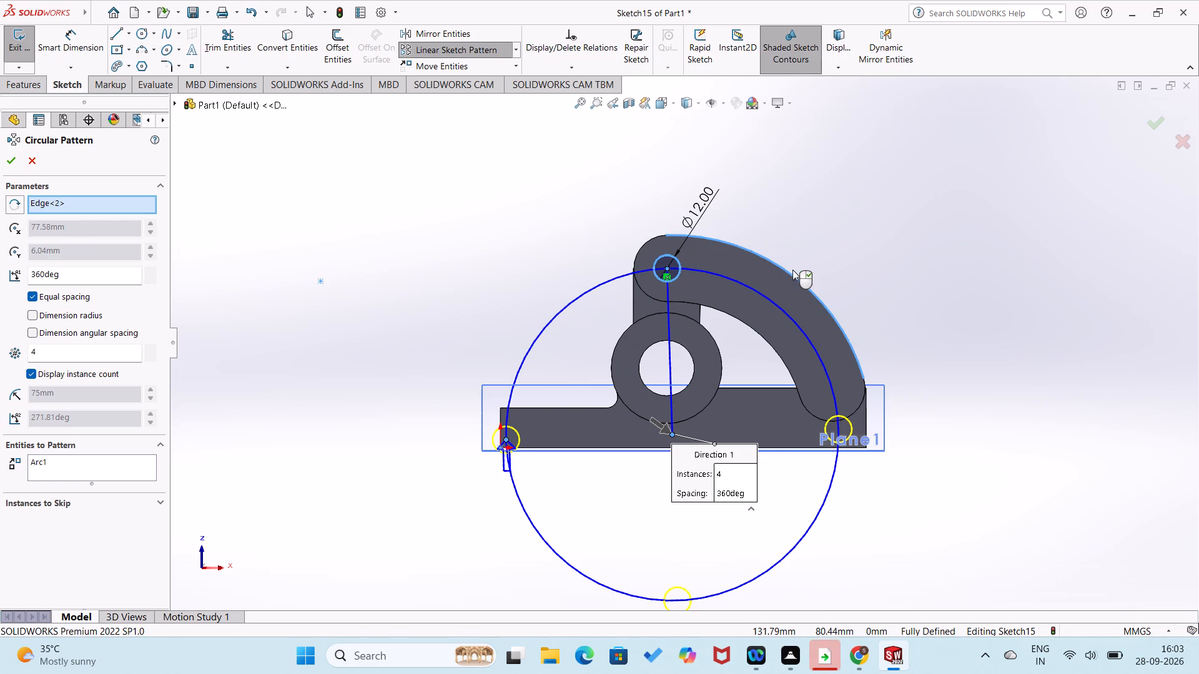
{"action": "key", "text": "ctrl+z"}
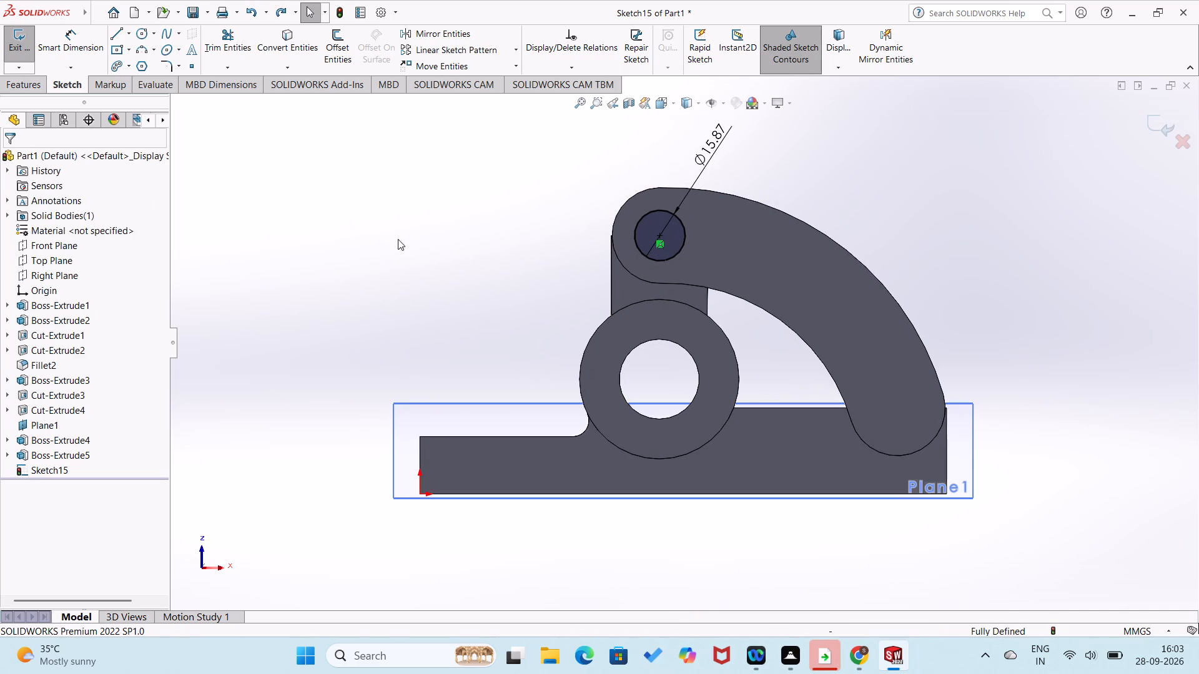
Draw a circle about 13.1 mm in diameter centred on the curved arm's lower rounded end.
{"action": "right_click_drag", "start_coordinate": [375, 257], "coordinate": [498, 240]}
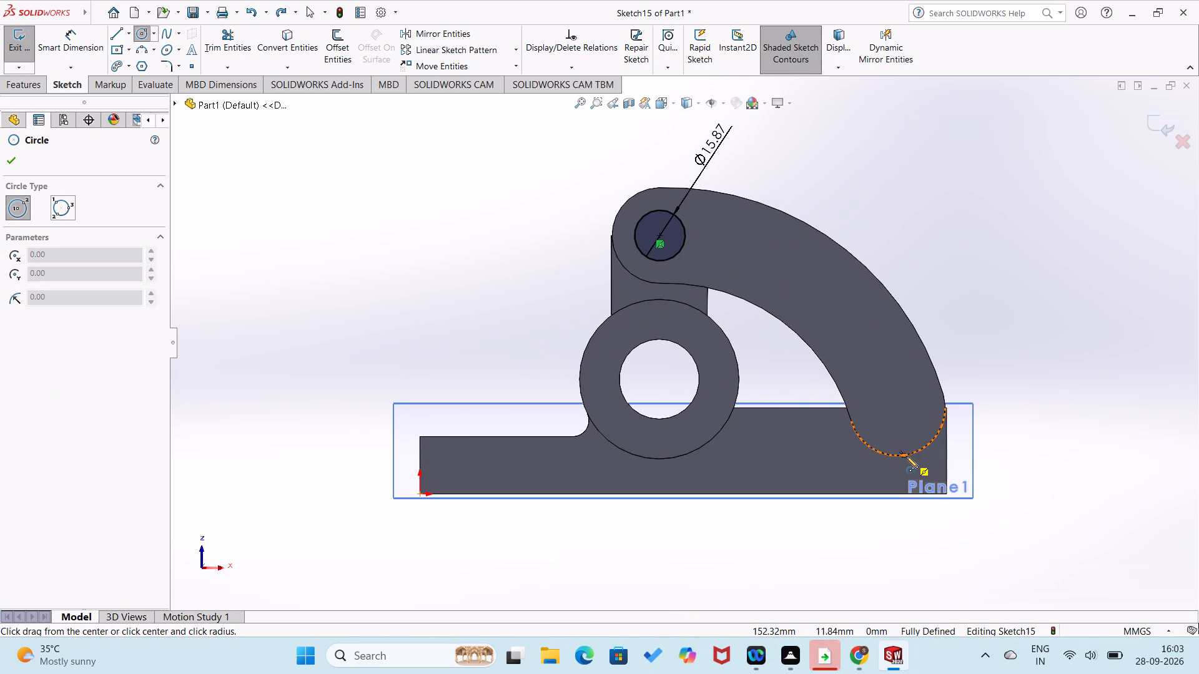
{"action": "left_click", "coordinate": [899, 407]}
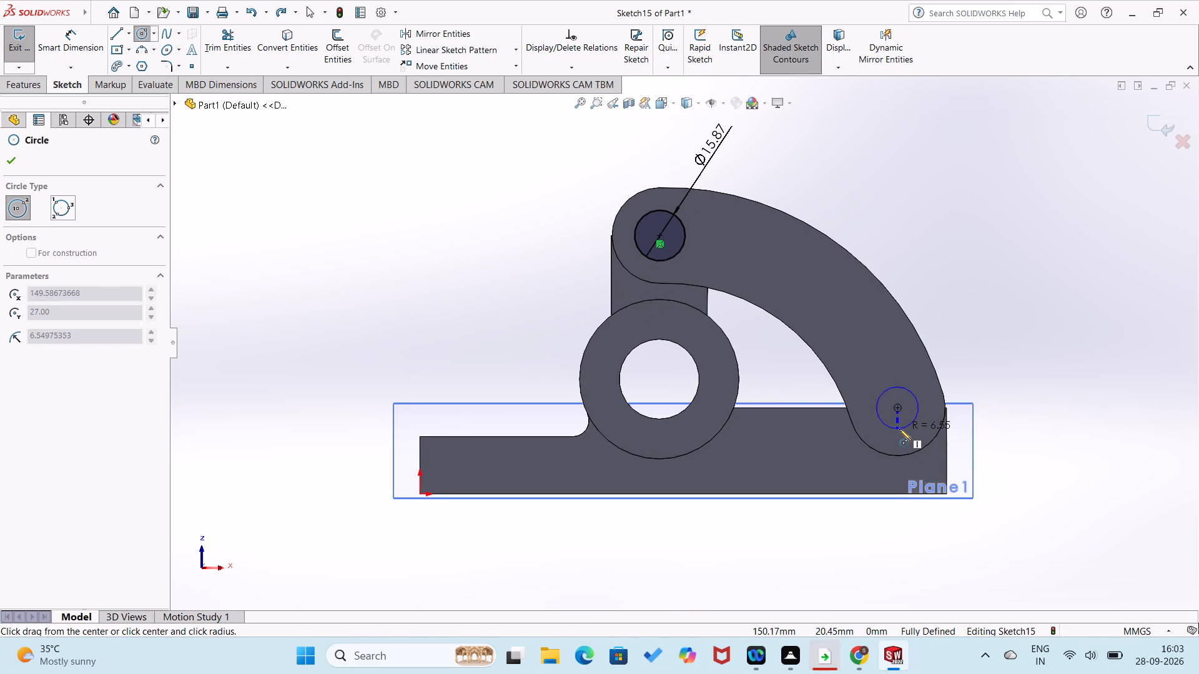
{"action": "left_click", "coordinate": [899, 429]}
{"action": "right_click_drag", "start_coordinate": [915, 421], "coordinate": [927, 321]}
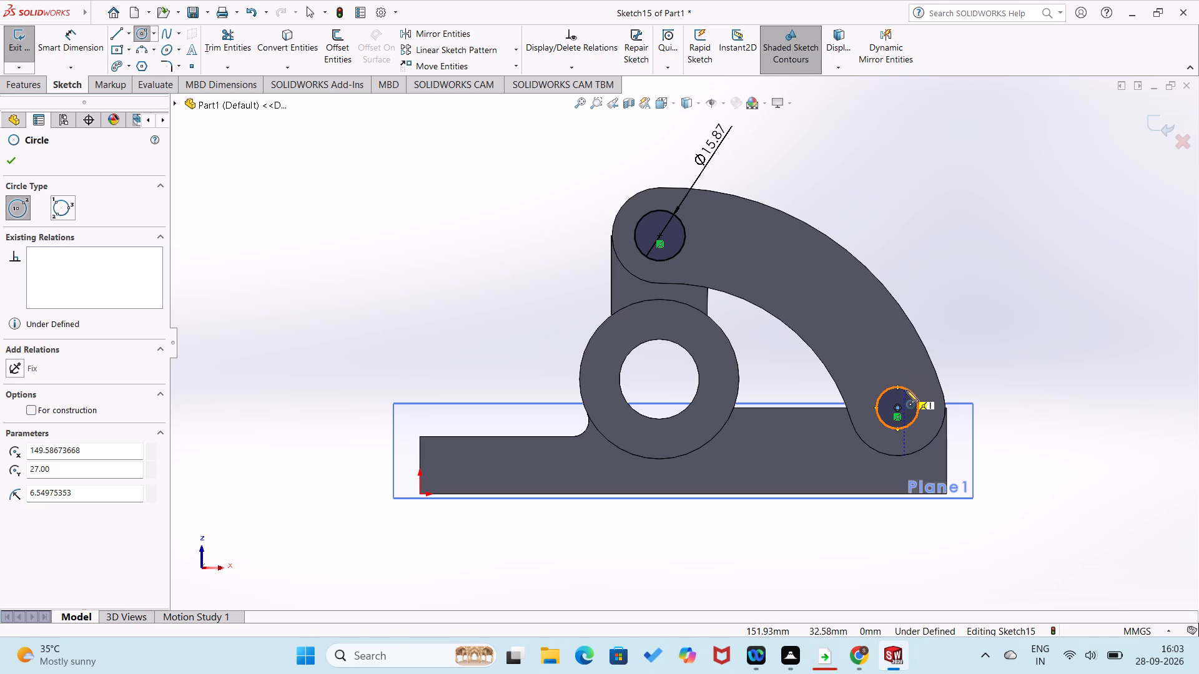
{"action": "left_click", "coordinate": [907, 390]}
{"action": "key", "text": "Escape"}
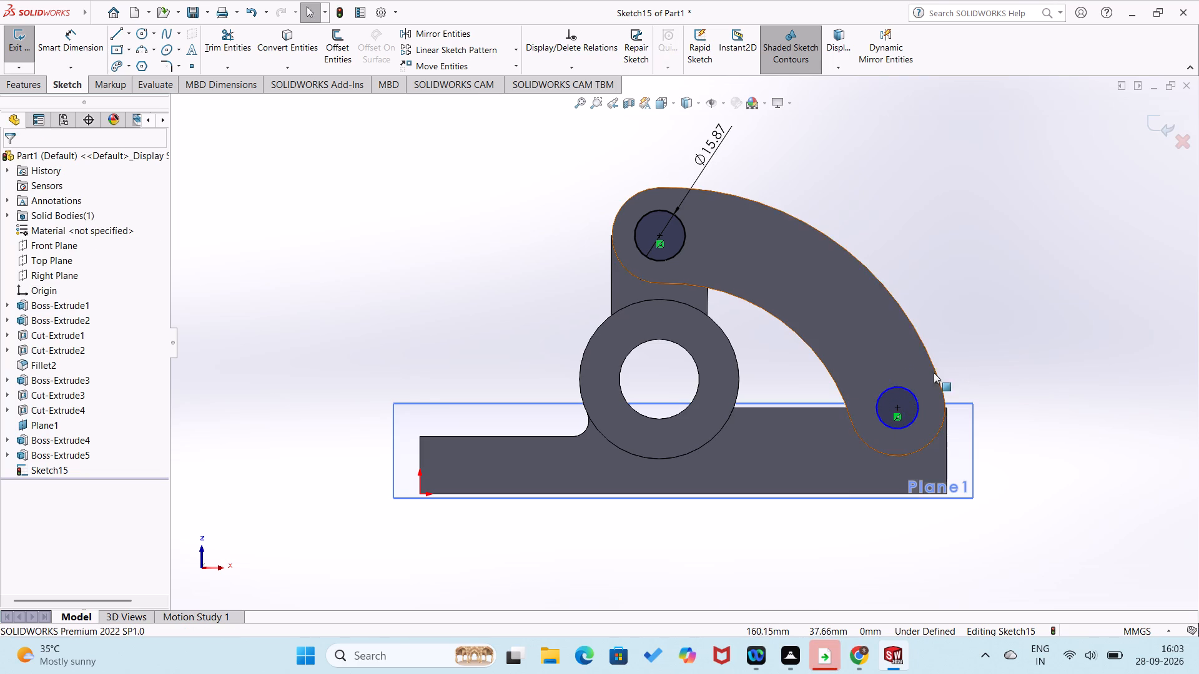
Dimension the circle at the arm's lower end to a 12 mm diameter.
{"action": "right_click_drag", "start_coordinate": [934, 372], "coordinate": [969, 217]}
{"action": "left_click", "coordinate": [902, 387]}
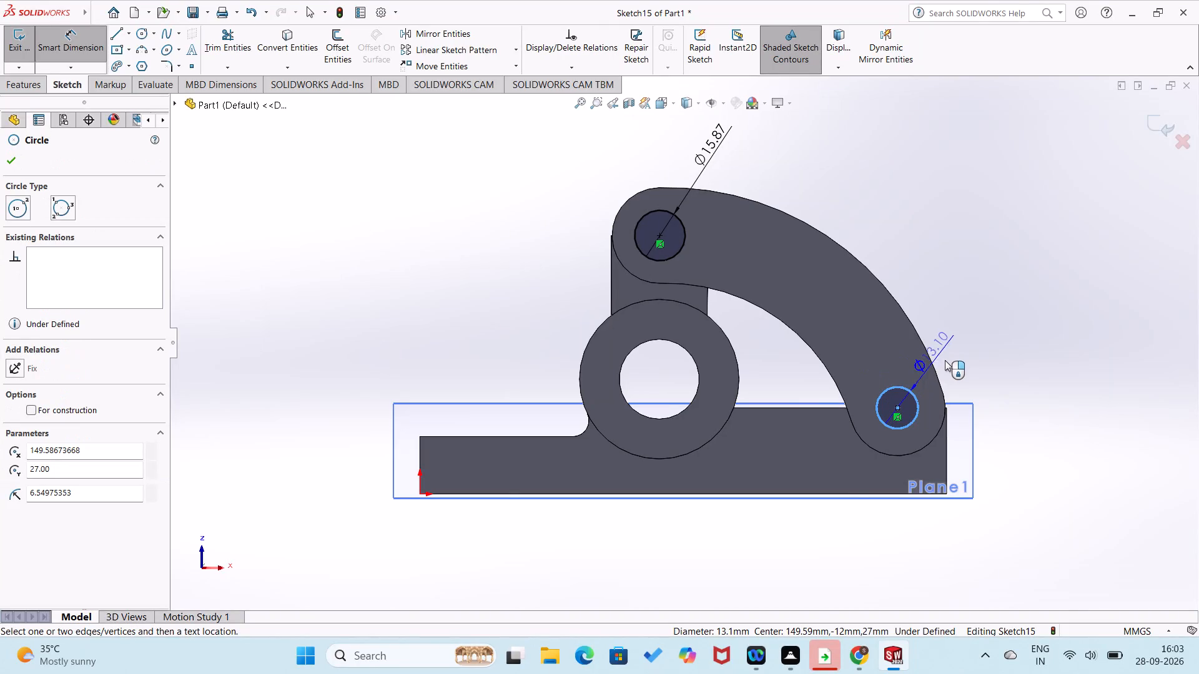
{"action": "left_click", "coordinate": [957, 360]}
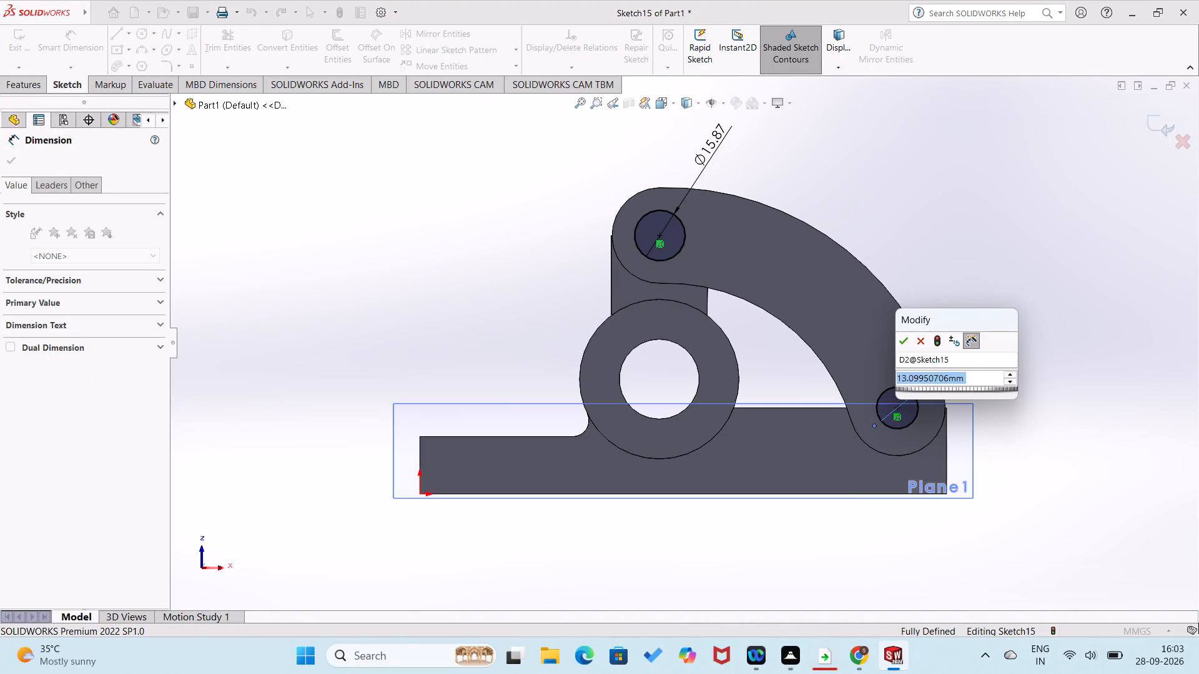
{"action": "type", "text": "12"}
{"action": "key", "text": "Return"}
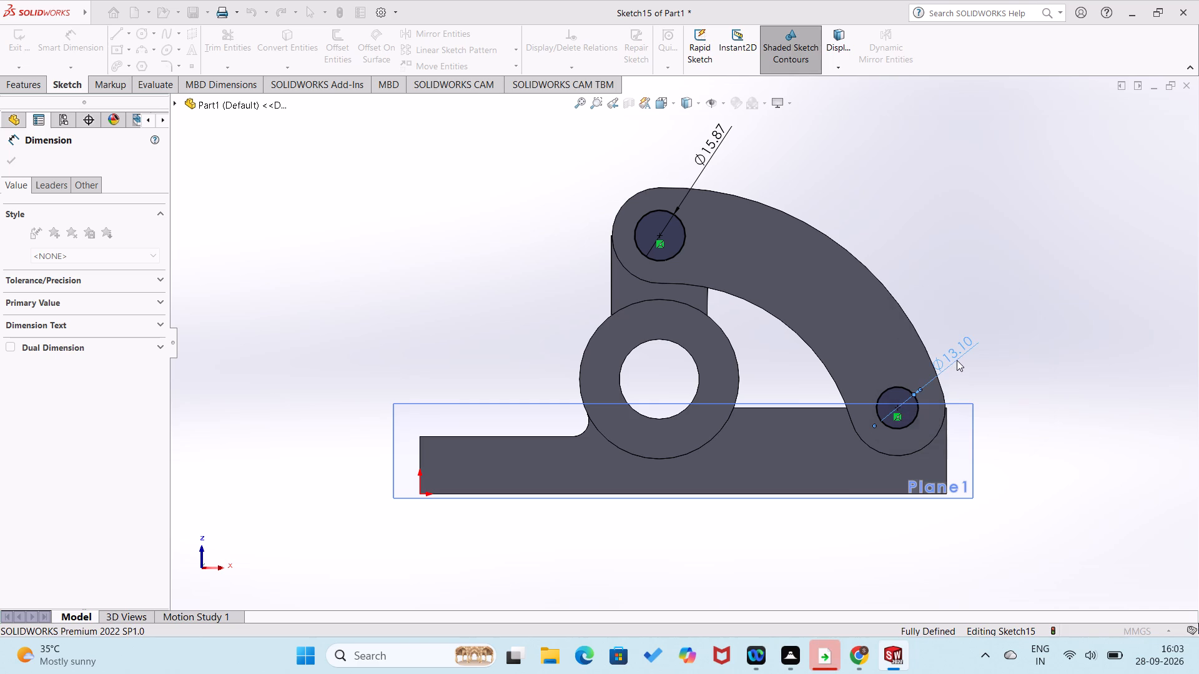
Set the diameter of the circle at the arm's upper end to 12 mm.
{"action": "double_click", "coordinate": [712, 154]}
{"action": "type", "text": "12"}
{"action": "key", "text": "Return"}
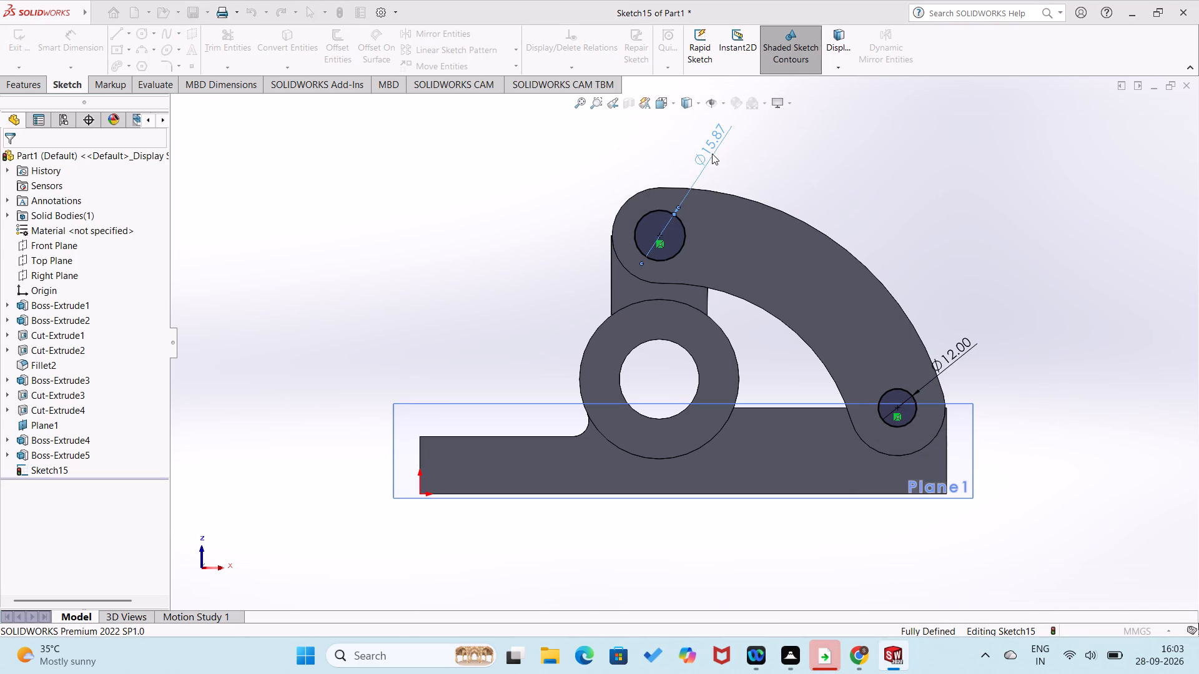
{"action": "left_click", "coordinate": [769, 149]}
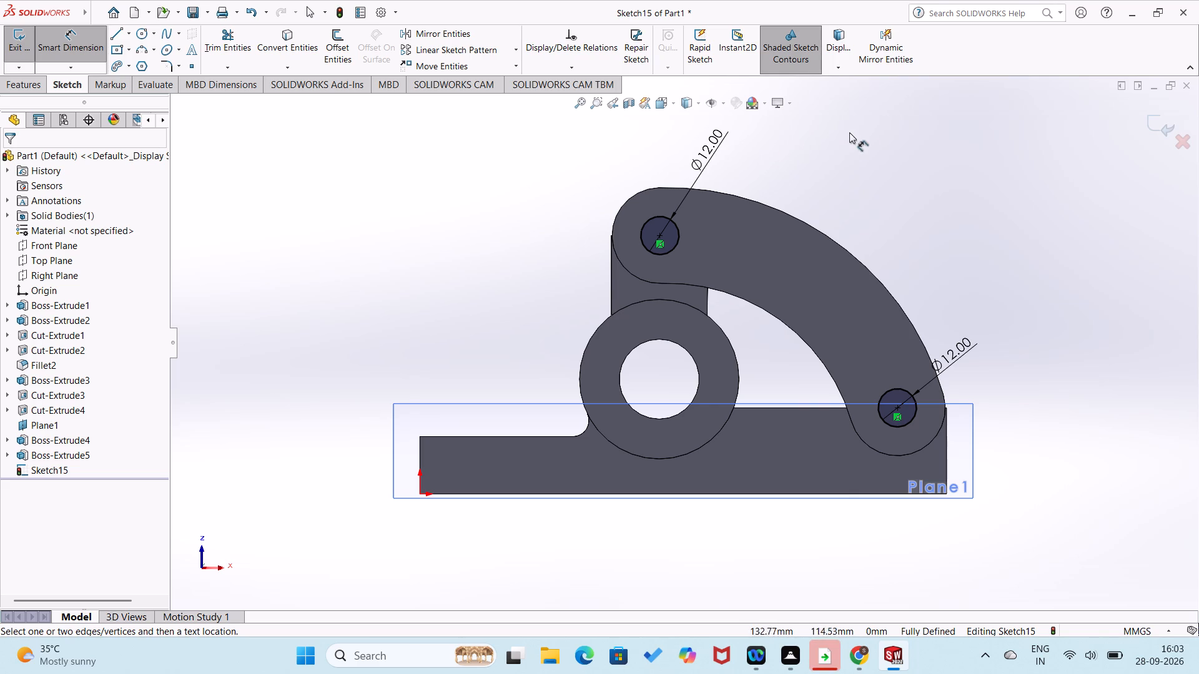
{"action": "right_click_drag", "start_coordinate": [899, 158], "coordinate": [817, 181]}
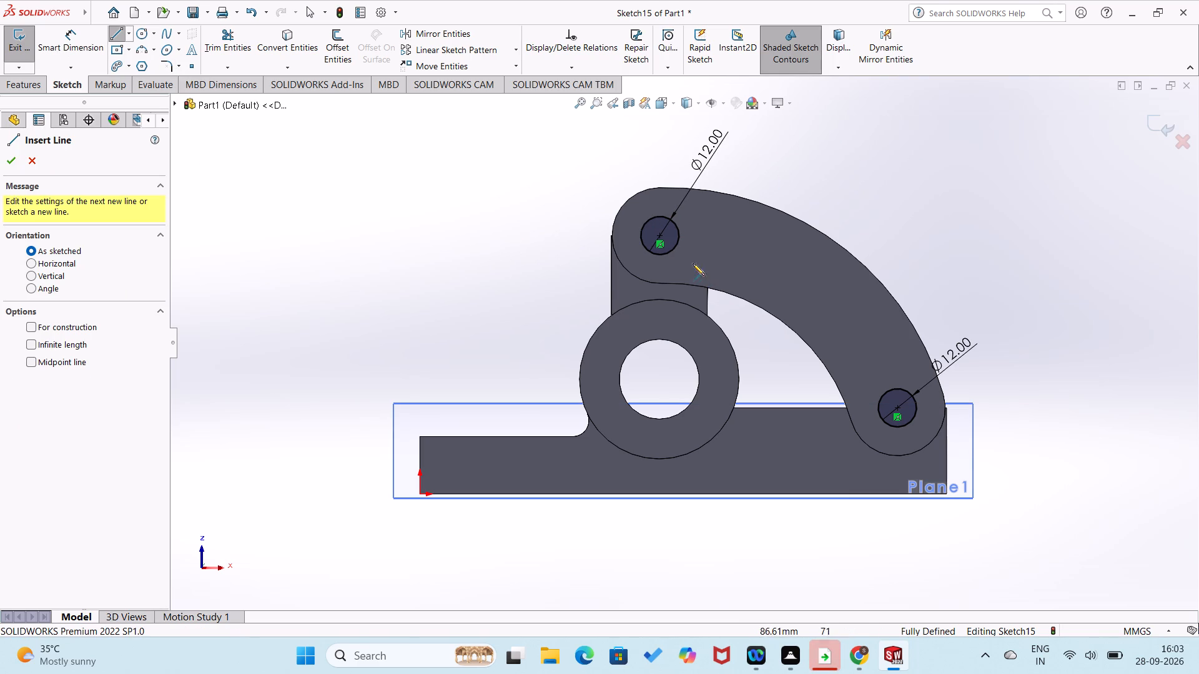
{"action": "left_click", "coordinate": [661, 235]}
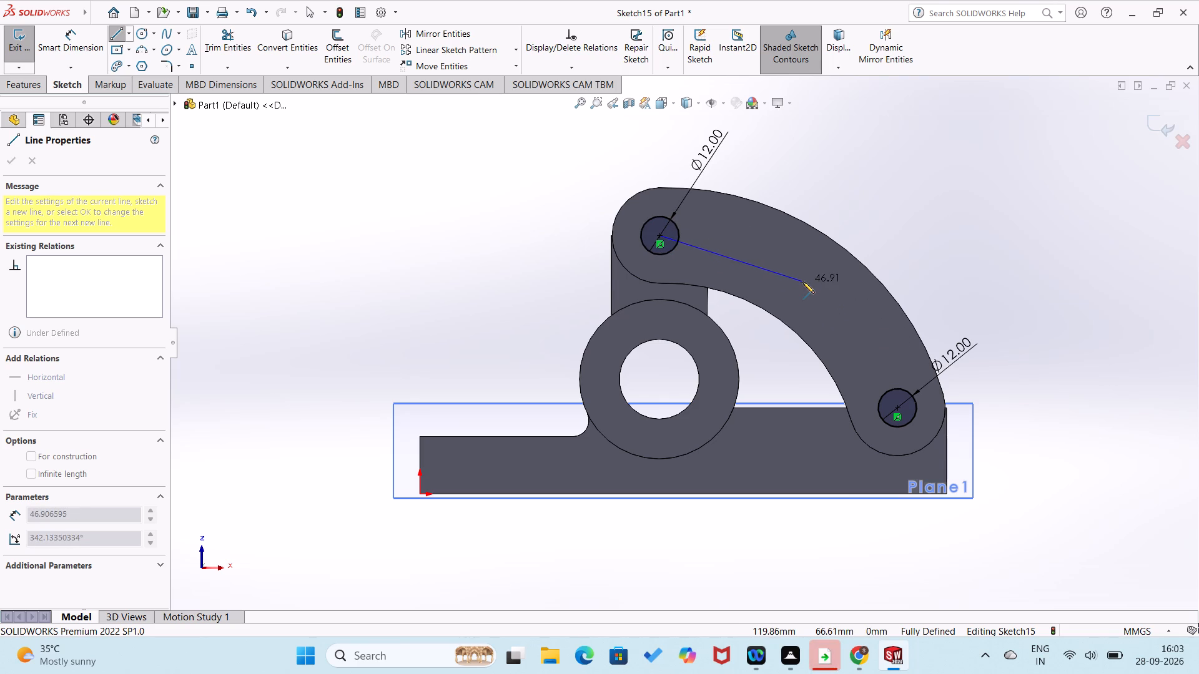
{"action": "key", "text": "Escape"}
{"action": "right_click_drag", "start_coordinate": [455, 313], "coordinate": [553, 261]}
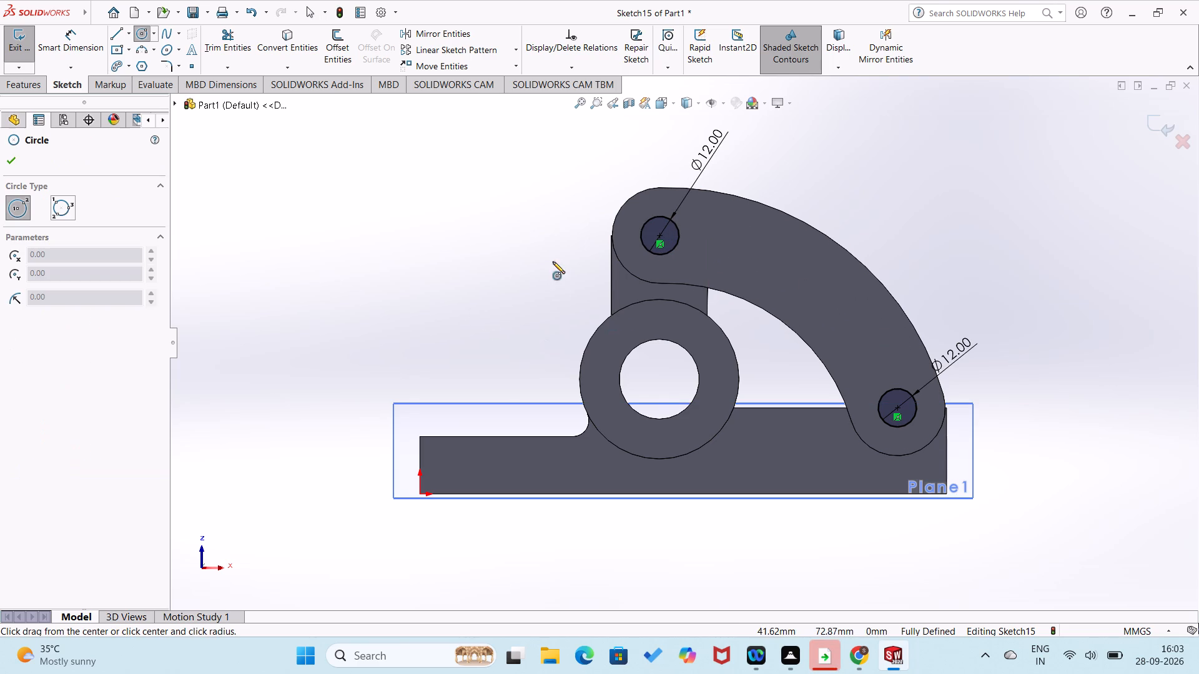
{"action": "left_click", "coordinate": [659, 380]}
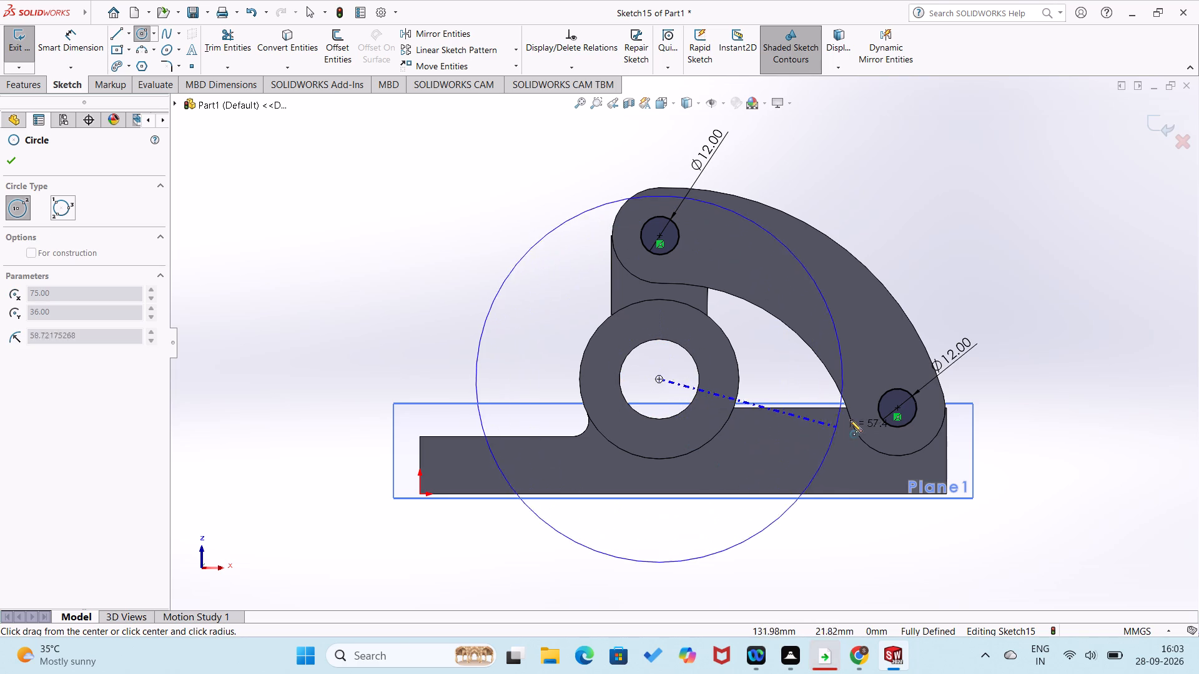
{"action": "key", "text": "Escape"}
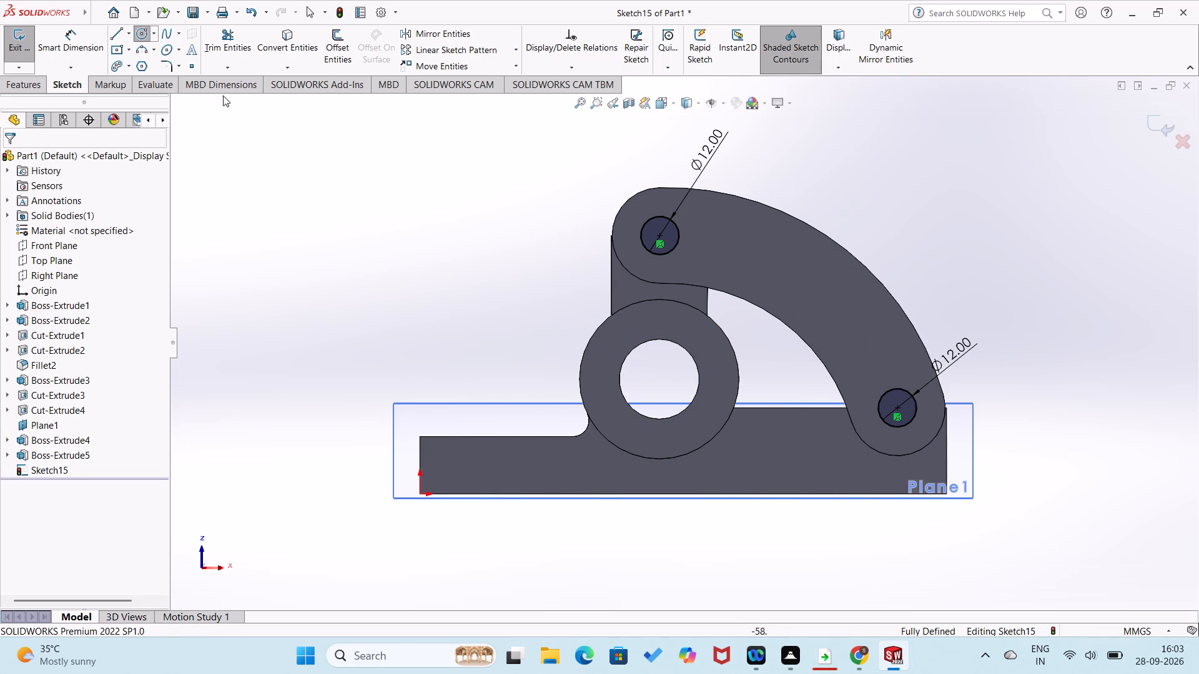
Draw a three-point arc of about 77.75 mm radius along the arm, joining the centres of the two end circles.
{"action": "left_click", "coordinate": [139, 46]}
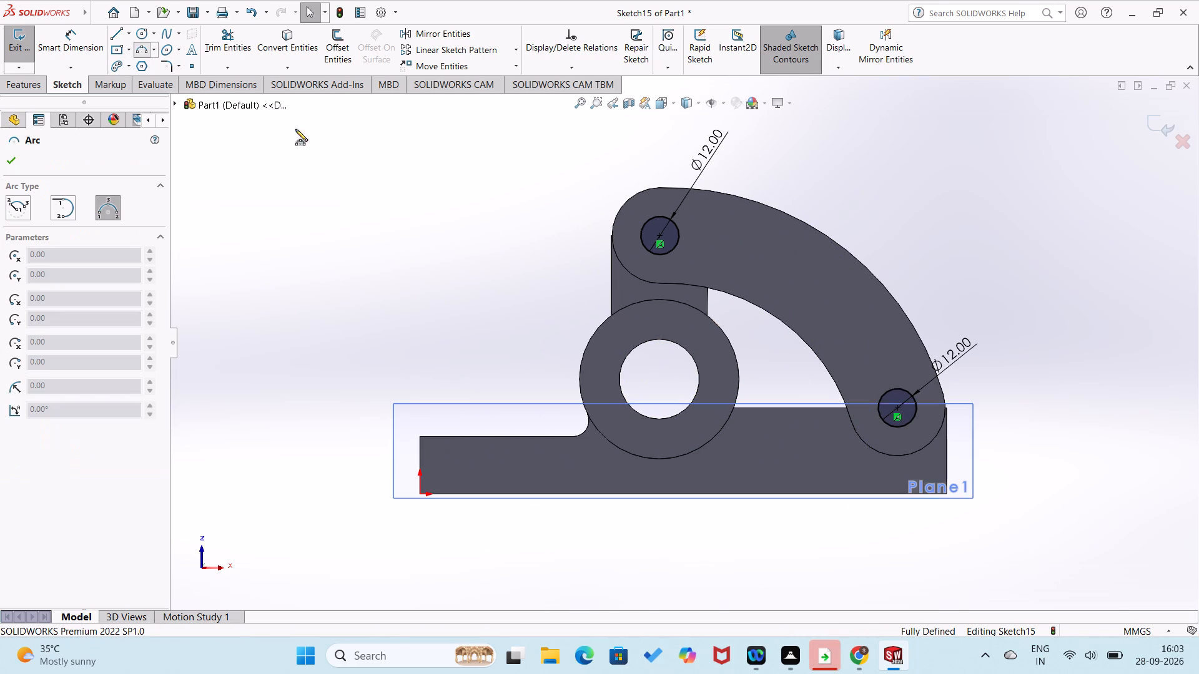
{"action": "left_click", "coordinate": [660, 236]}
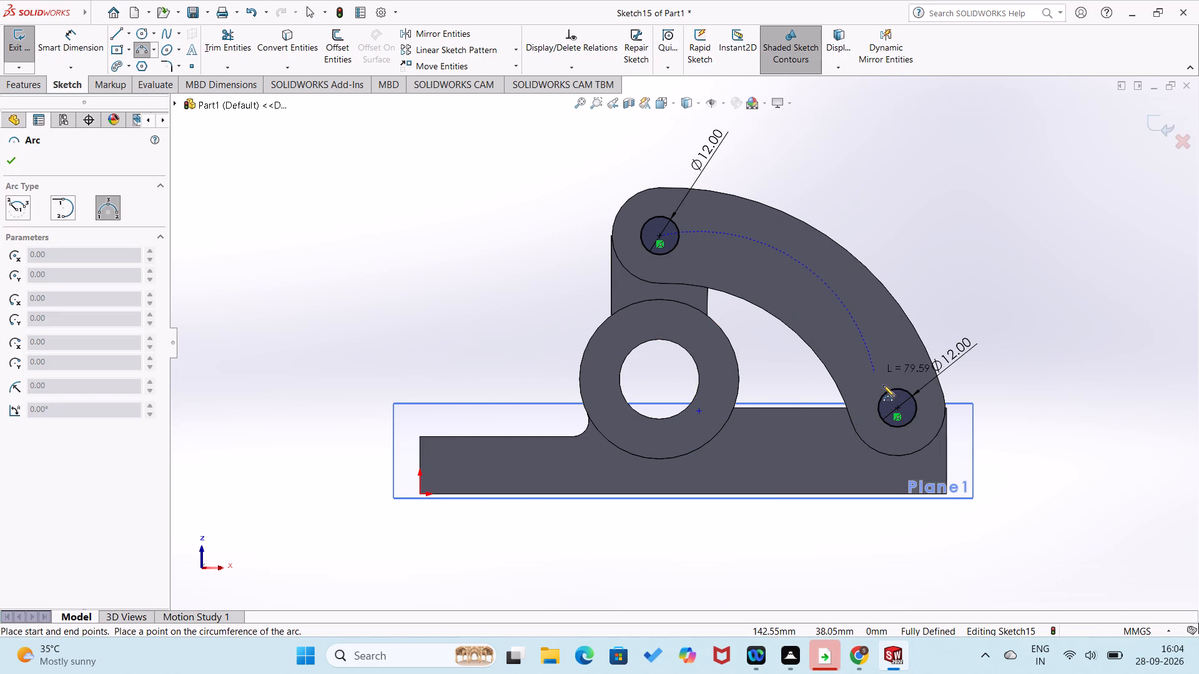
{"action": "left_click", "coordinate": [898, 406]}
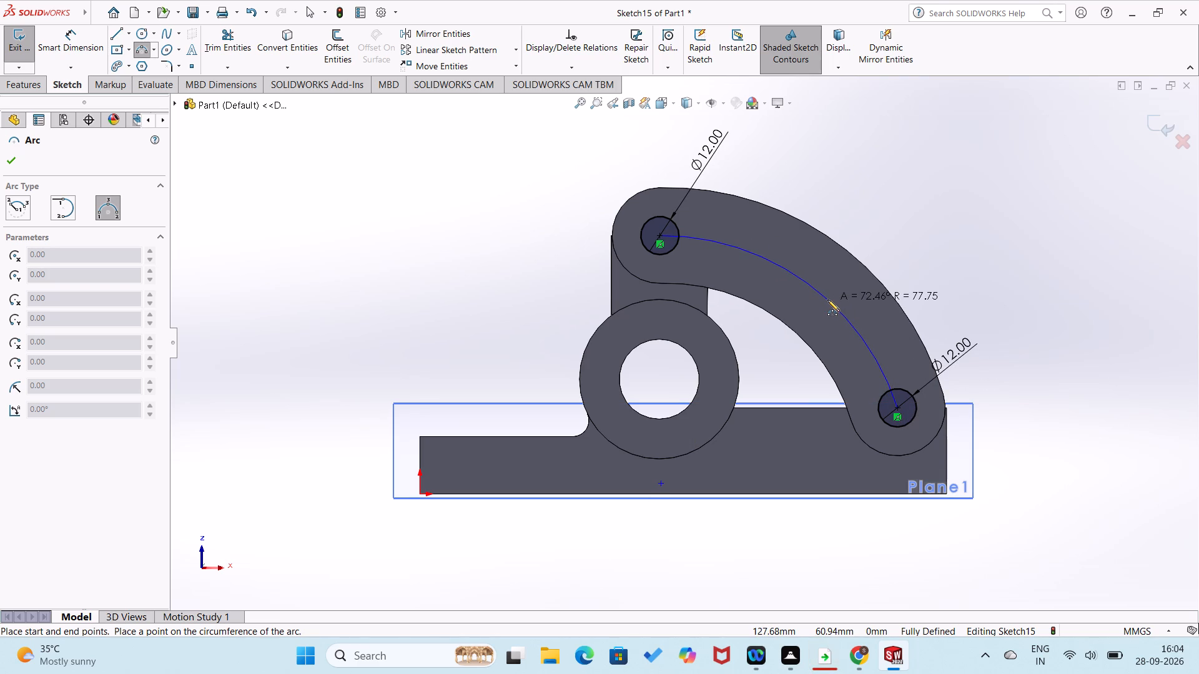
{"action": "left_click", "coordinate": [827, 300]}
Dimension the arc joining the two end circles to a 75 mm radius.
{"action": "right_click_drag", "start_coordinate": [854, 303], "coordinate": [885, 176]}
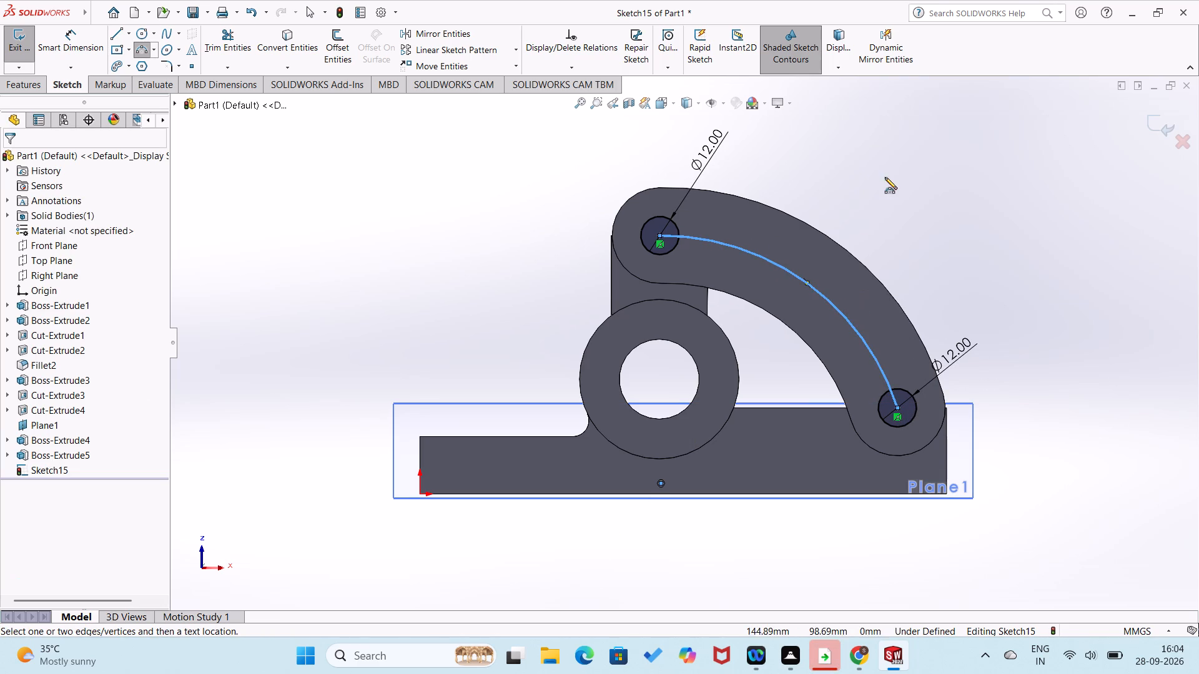
{"action": "left_click", "coordinate": [838, 305]}
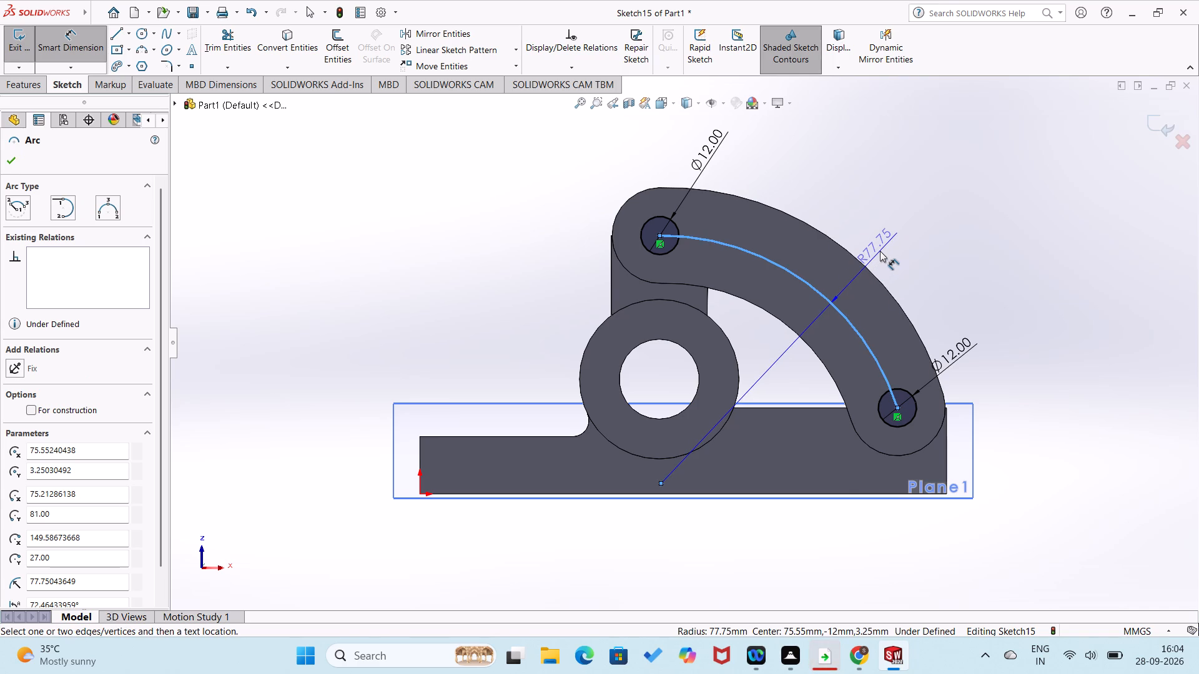
{"action": "left_click", "coordinate": [880, 251]}
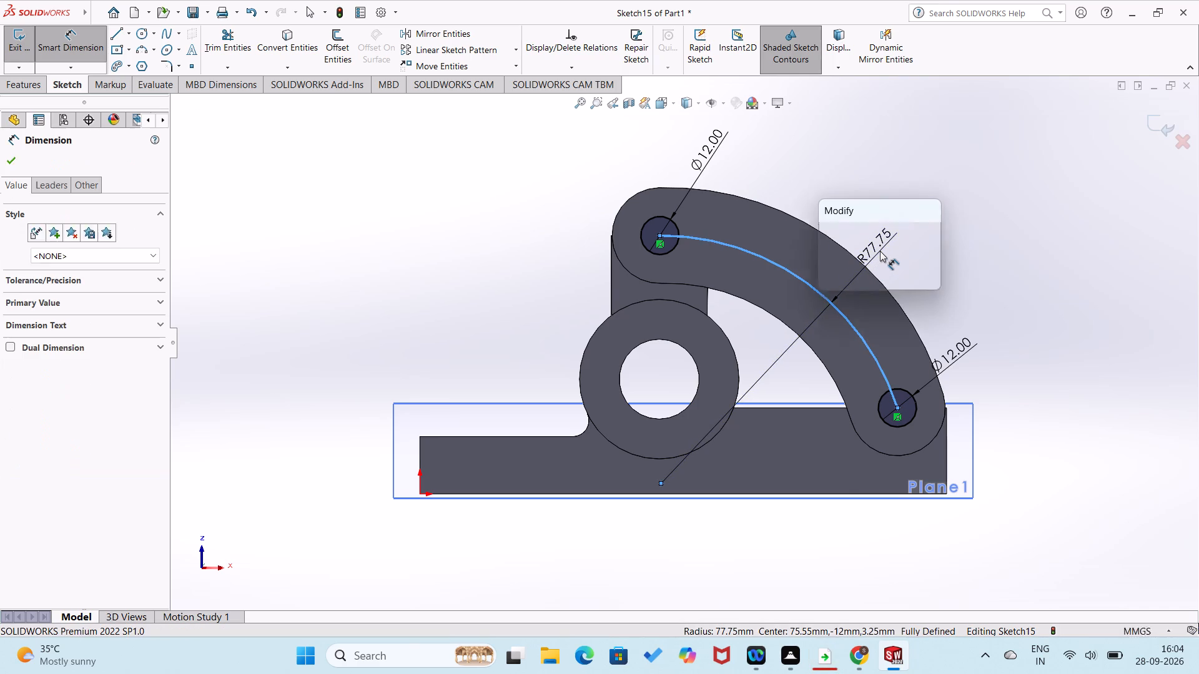
{"action": "type", "text": "75"}
{"action": "key", "text": "Return"}
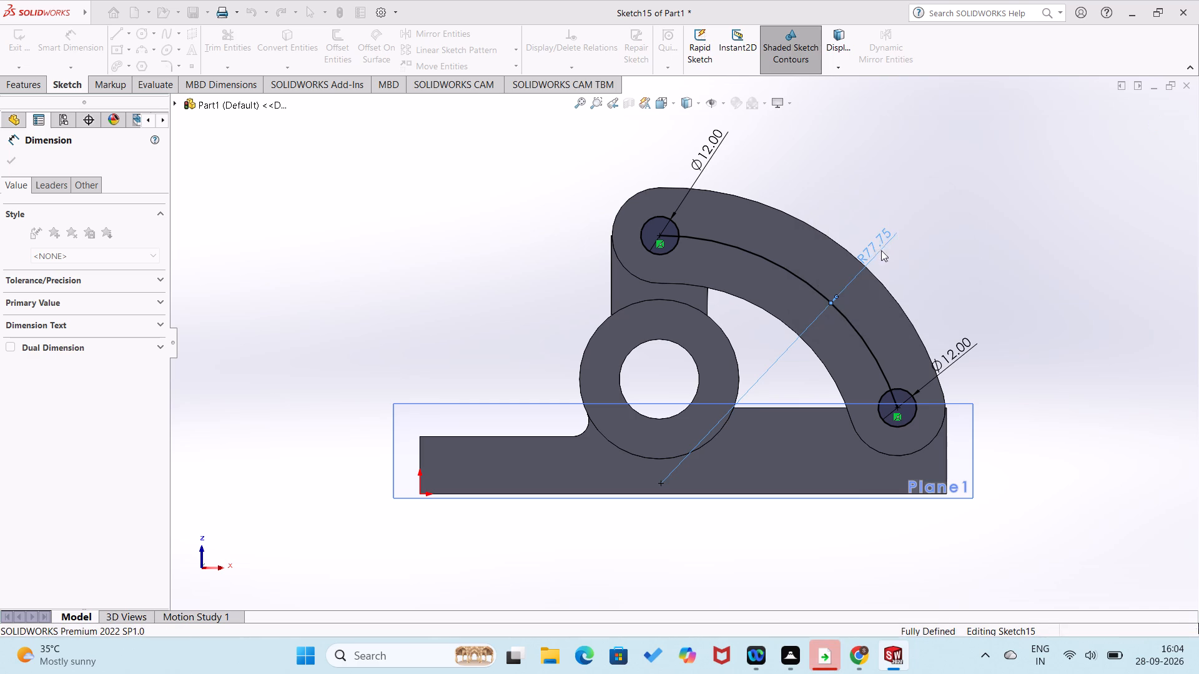
{"action": "left_click", "coordinate": [925, 253]}
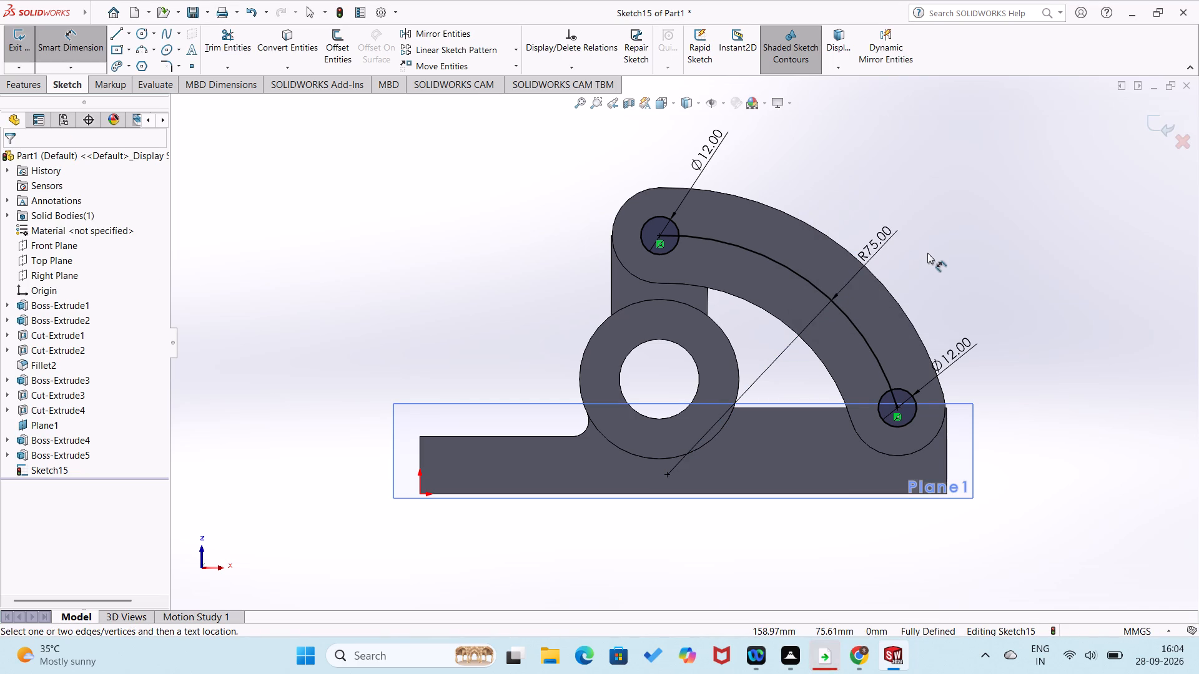
Draw two circles centred on the 75 mm arc between the end circles, about 13.5 mm and 15.2 mm in diameter.
{"action": "right_click_drag", "start_coordinate": [946, 291], "coordinate": [1082, 194]}
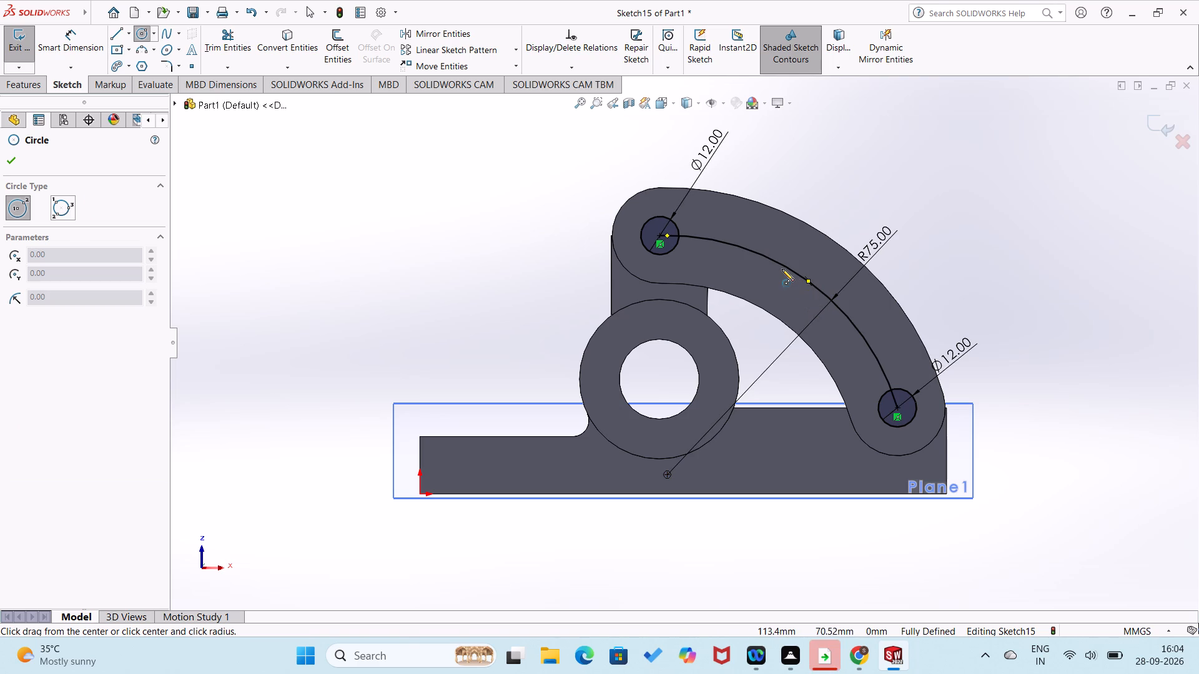
{"action": "left_click", "coordinate": [769, 258]}
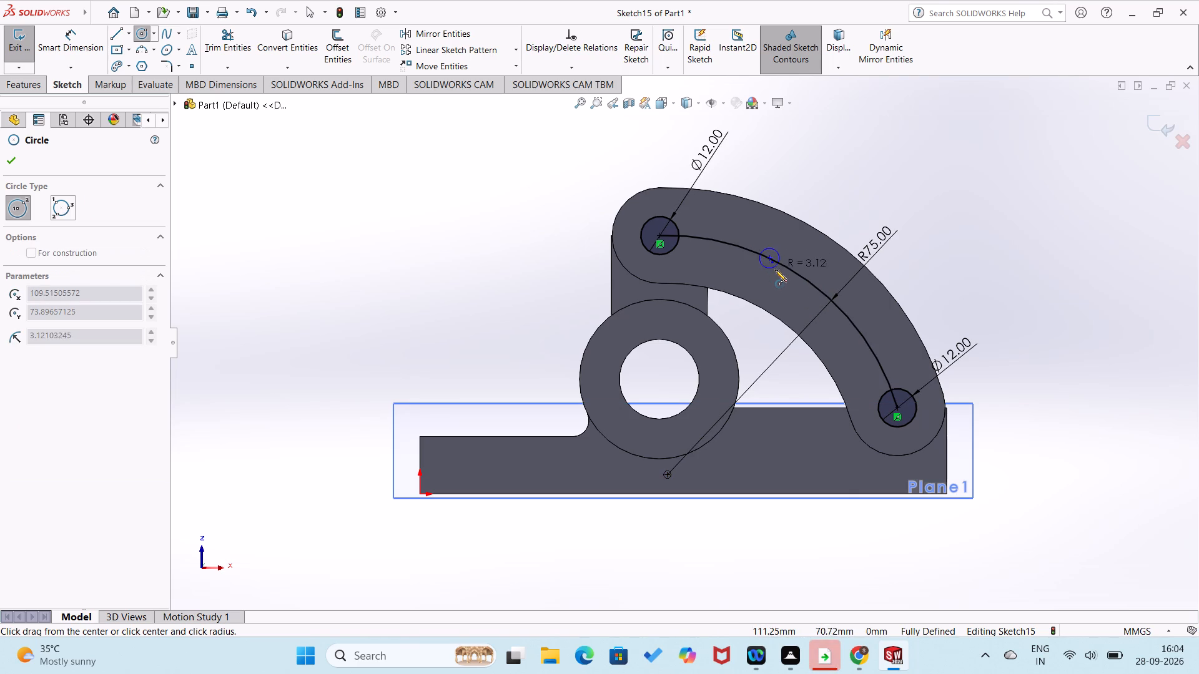
{"action": "left_click", "coordinate": [779, 278]}
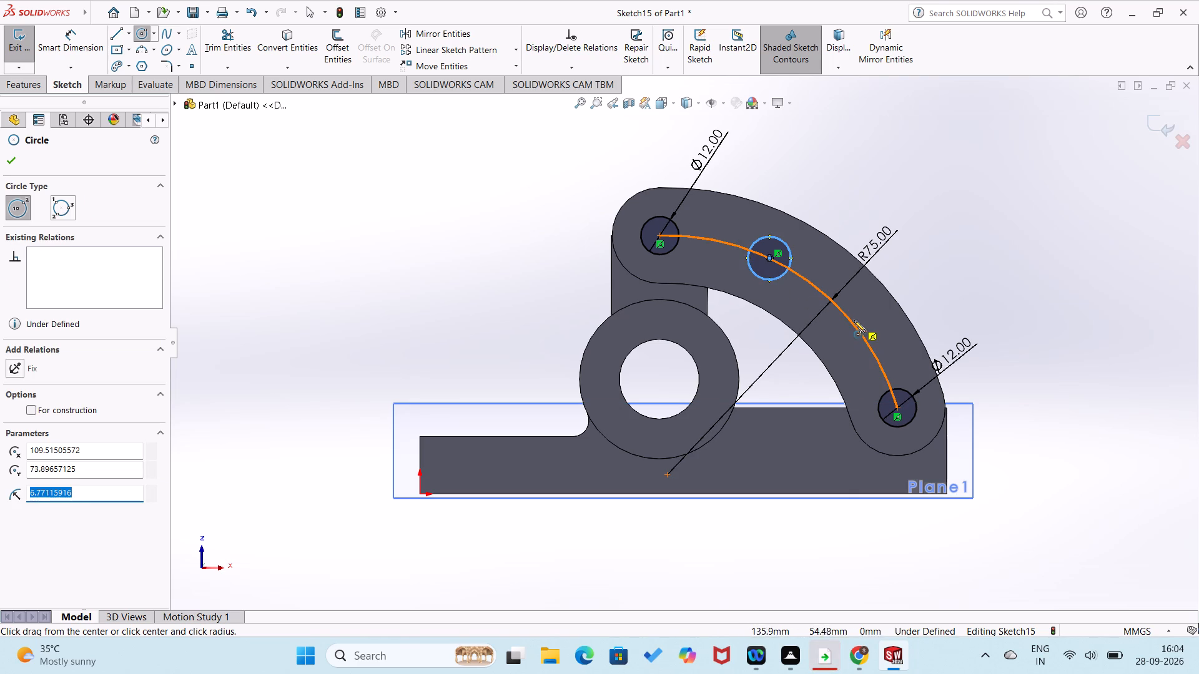
{"action": "left_click", "coordinate": [851, 321]}
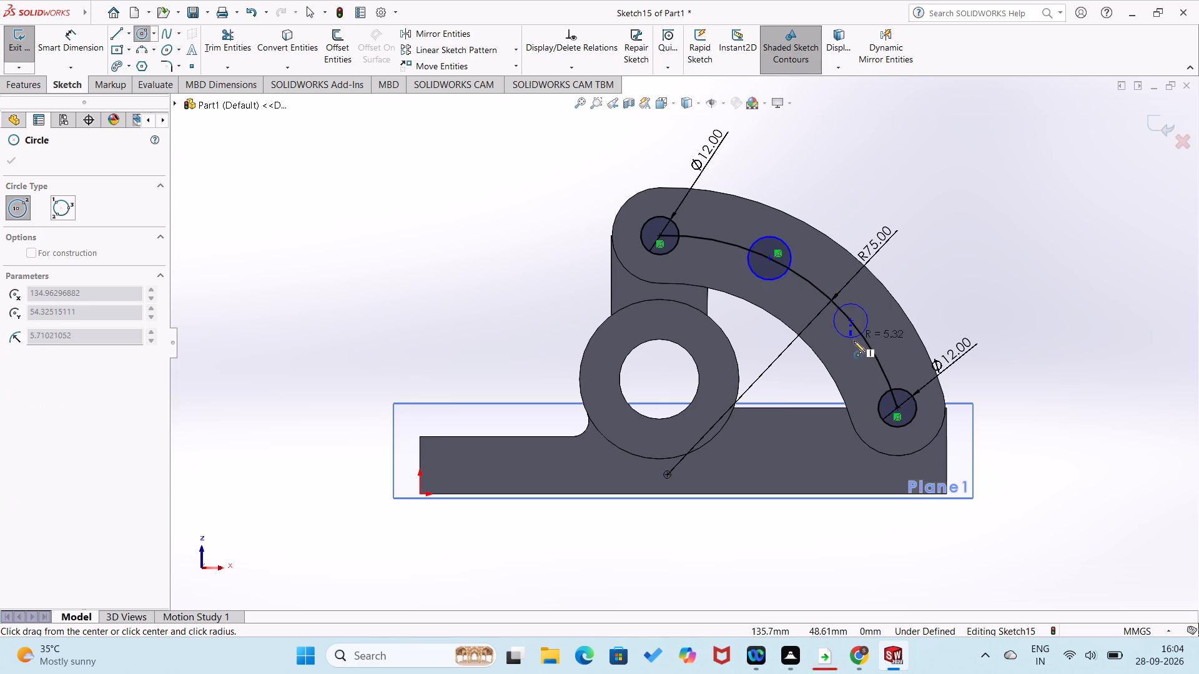
{"action": "left_click", "coordinate": [855, 344]}
Dimension both intermediate circles on the 75 mm arc to 12 mm diameter.
{"action": "right_click_drag", "start_coordinate": [896, 363], "coordinate": [915, 267]}
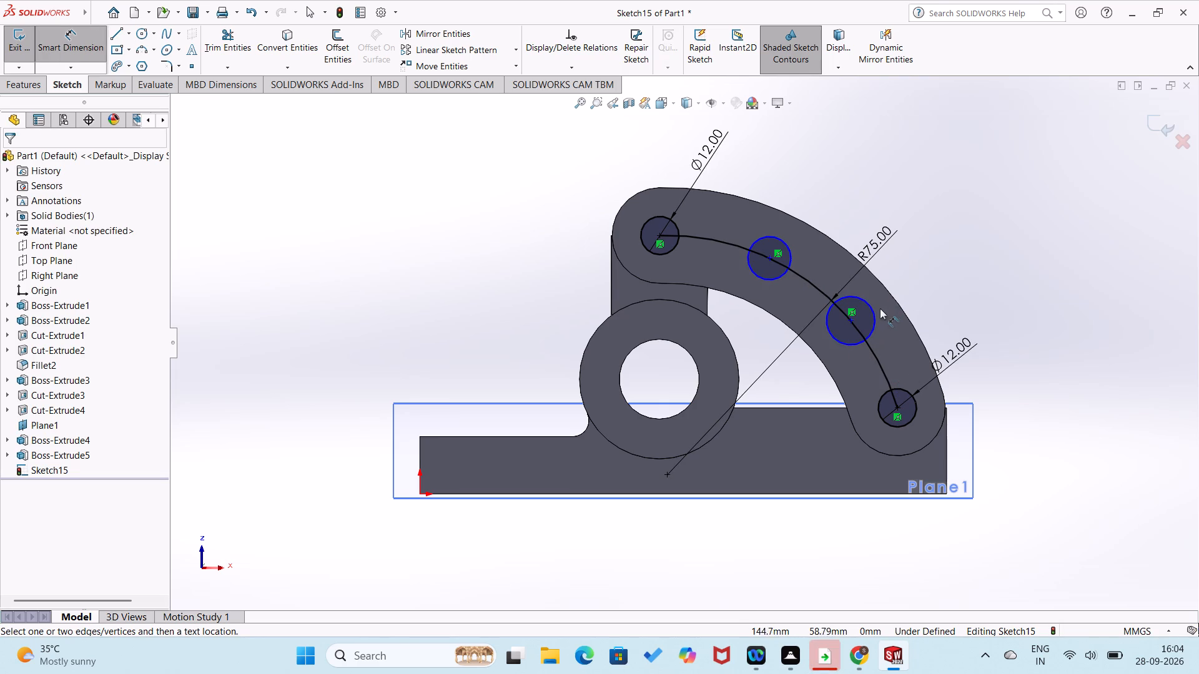
{"action": "left_click", "coordinate": [873, 316]}
{"action": "left_click", "coordinate": [903, 286]}
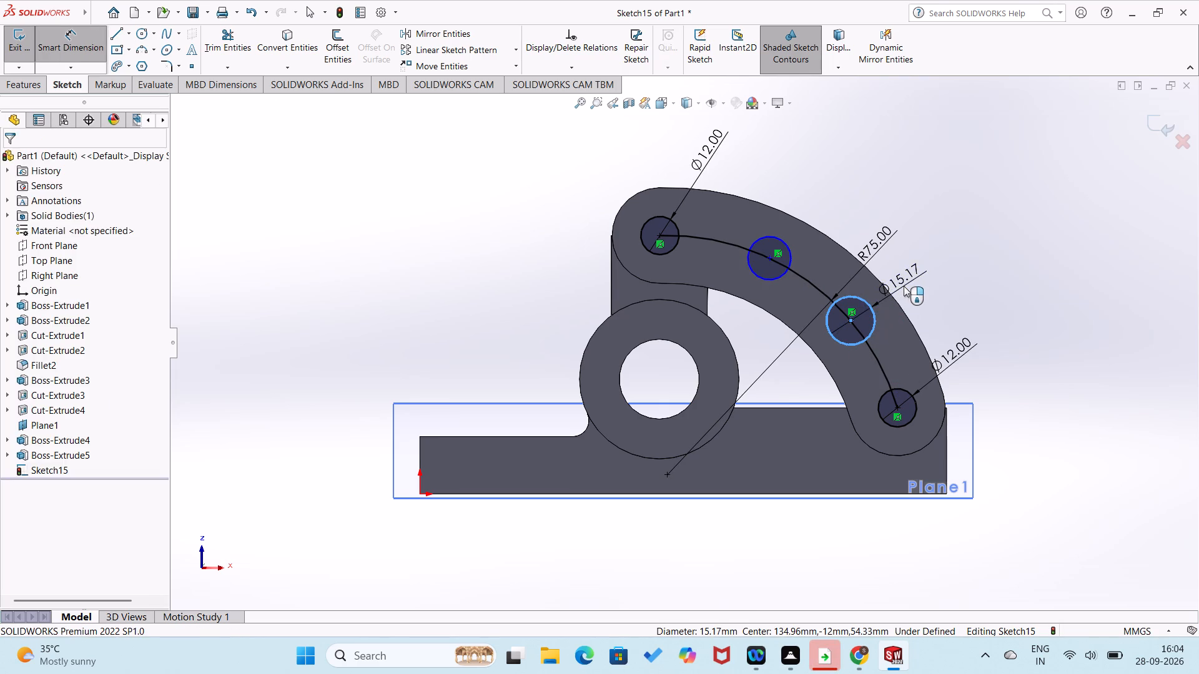
{"action": "type", "text": "12"}
{"action": "key", "text": "Return"}
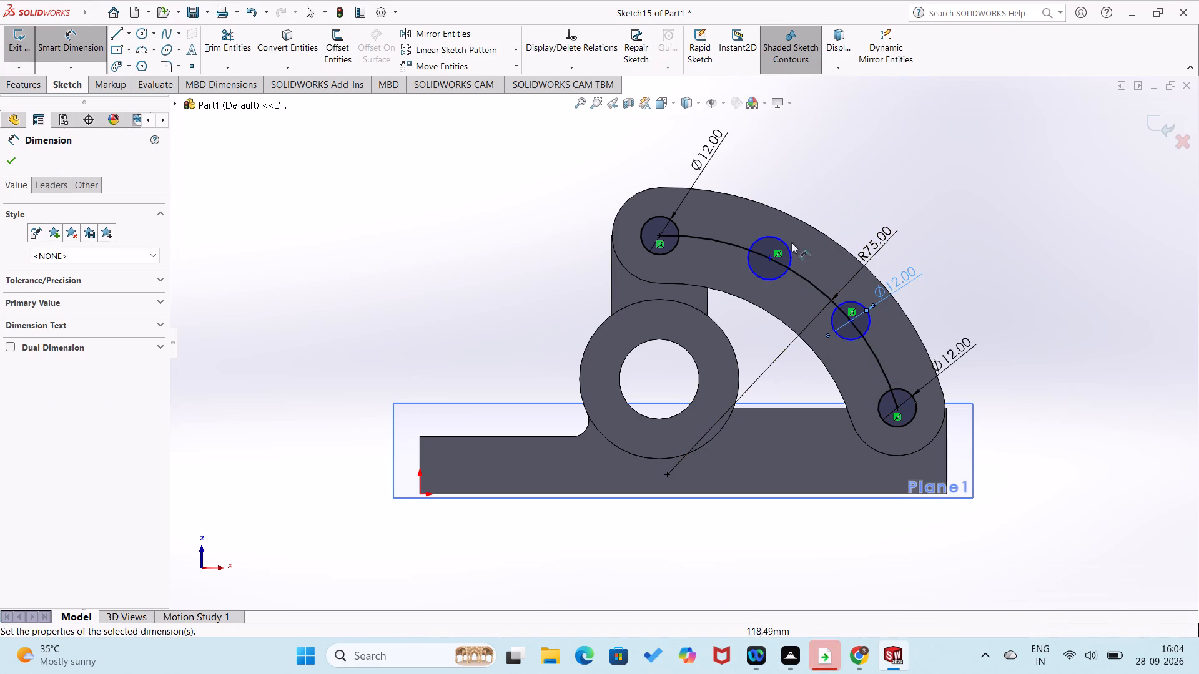
{"action": "left_click", "coordinate": [777, 238]}
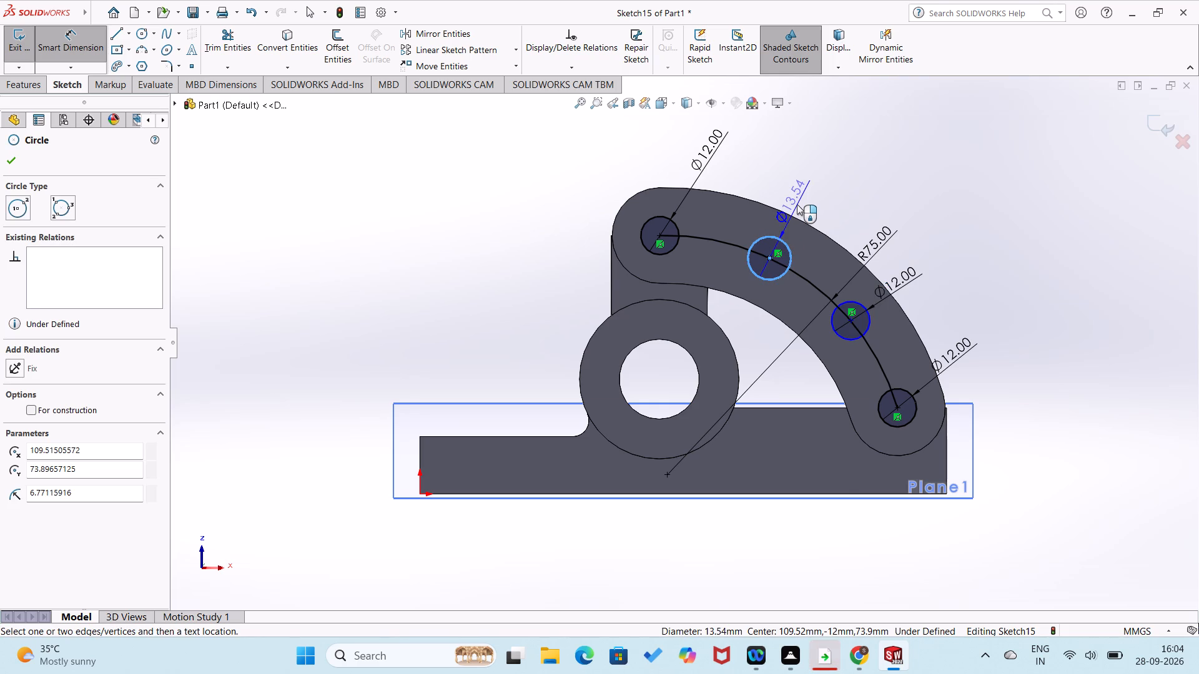
{"action": "left_click", "coordinate": [797, 204]}
{"action": "type", "text": "12"}
{"action": "key", "text": "Return"}
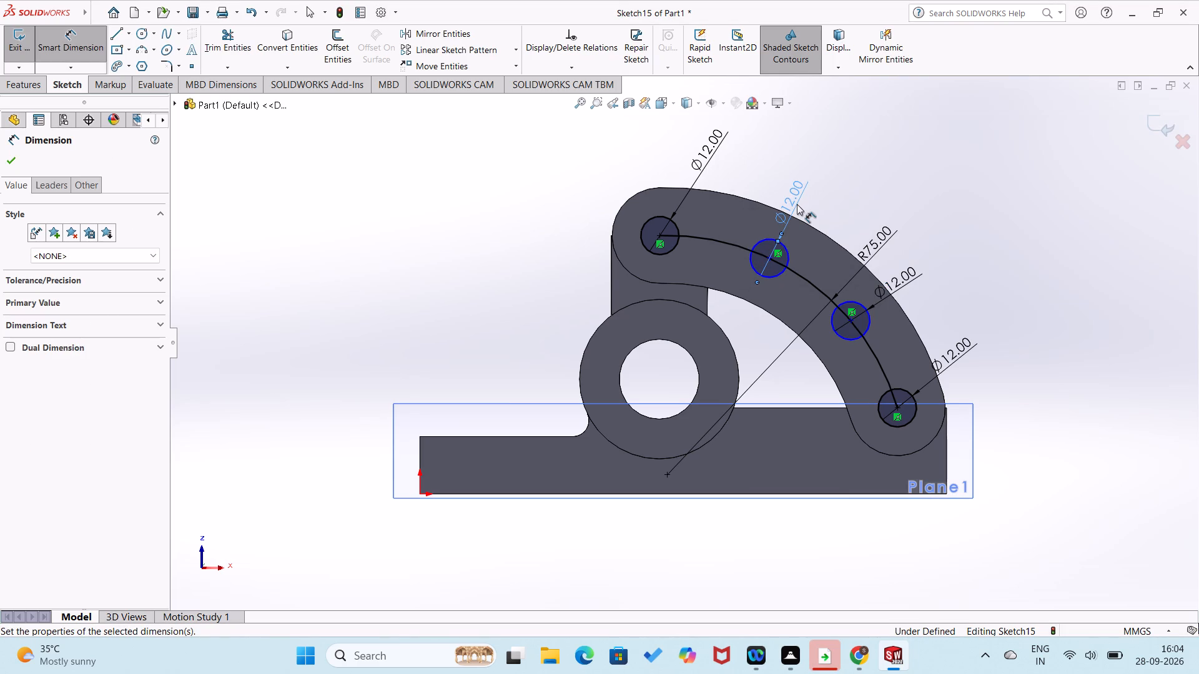
{"action": "left_click", "coordinate": [879, 185]}
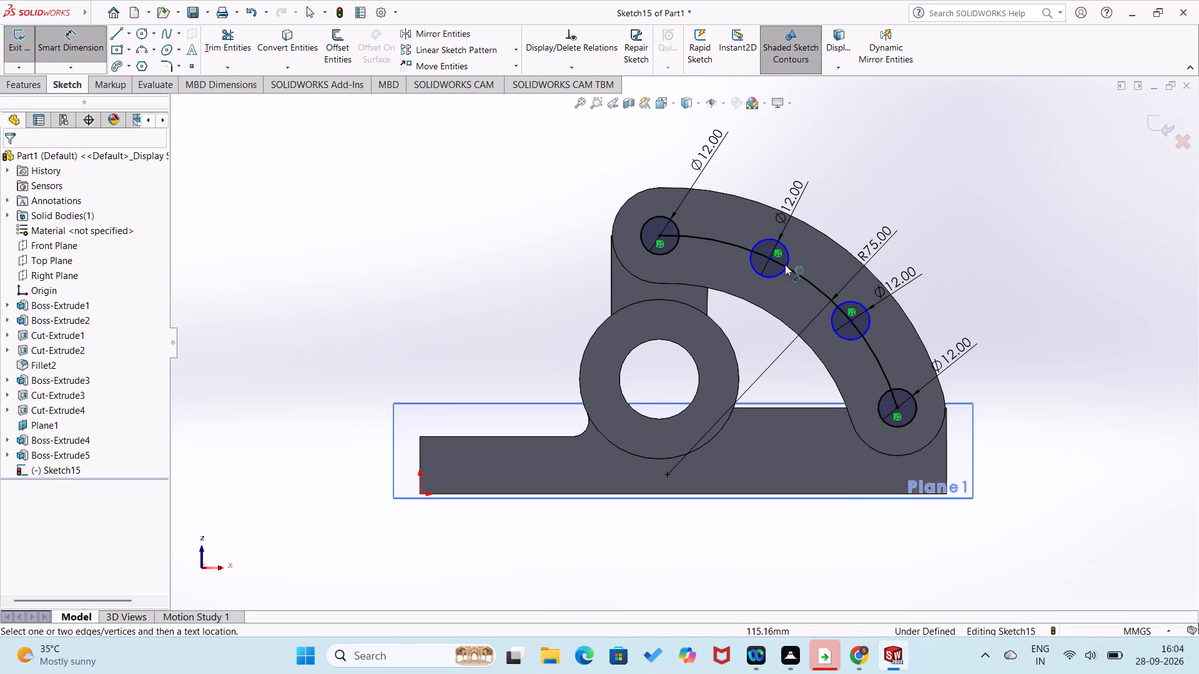
Dimension the horizontal distance from the origin to the upper intermediate circle's centre as 110 mm.
{"action": "left_click", "coordinate": [422, 494]}
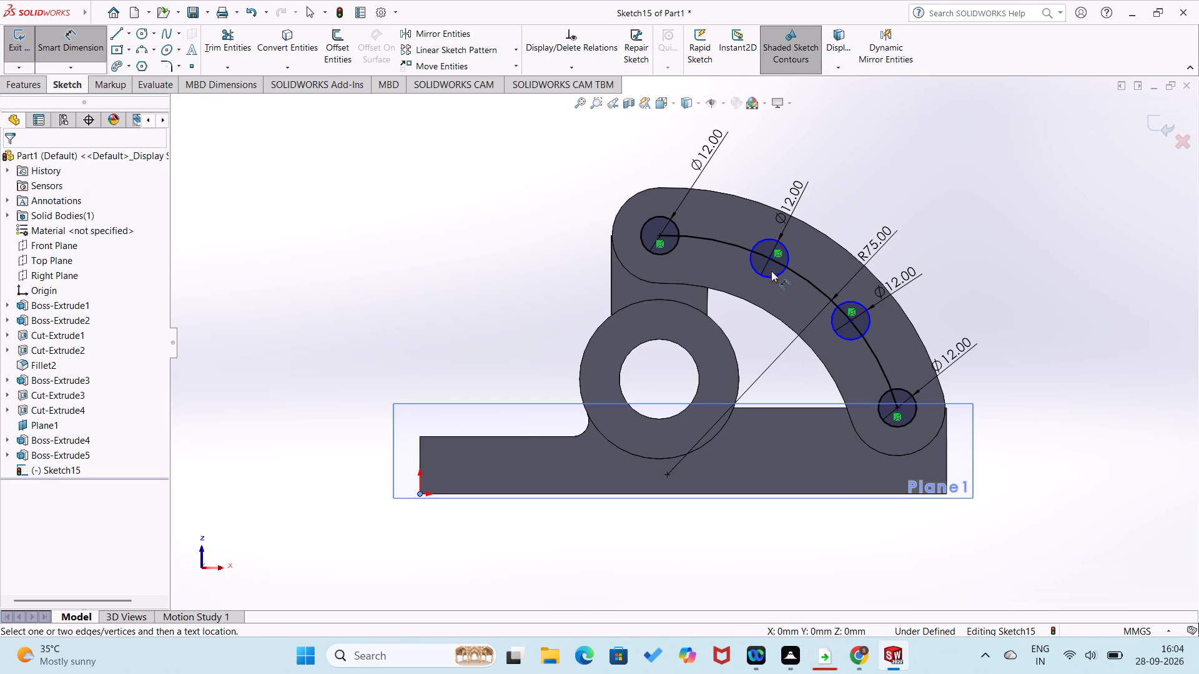
{"action": "left_click", "coordinate": [769, 257]}
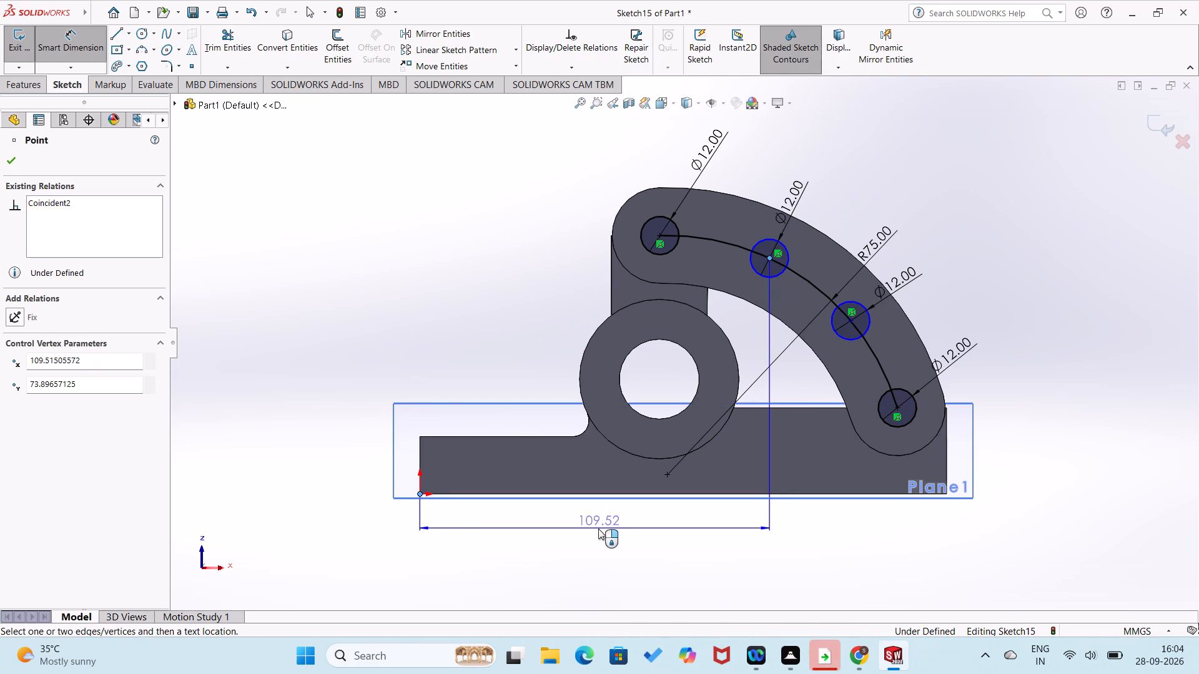
{"action": "left_click", "coordinate": [598, 529]}
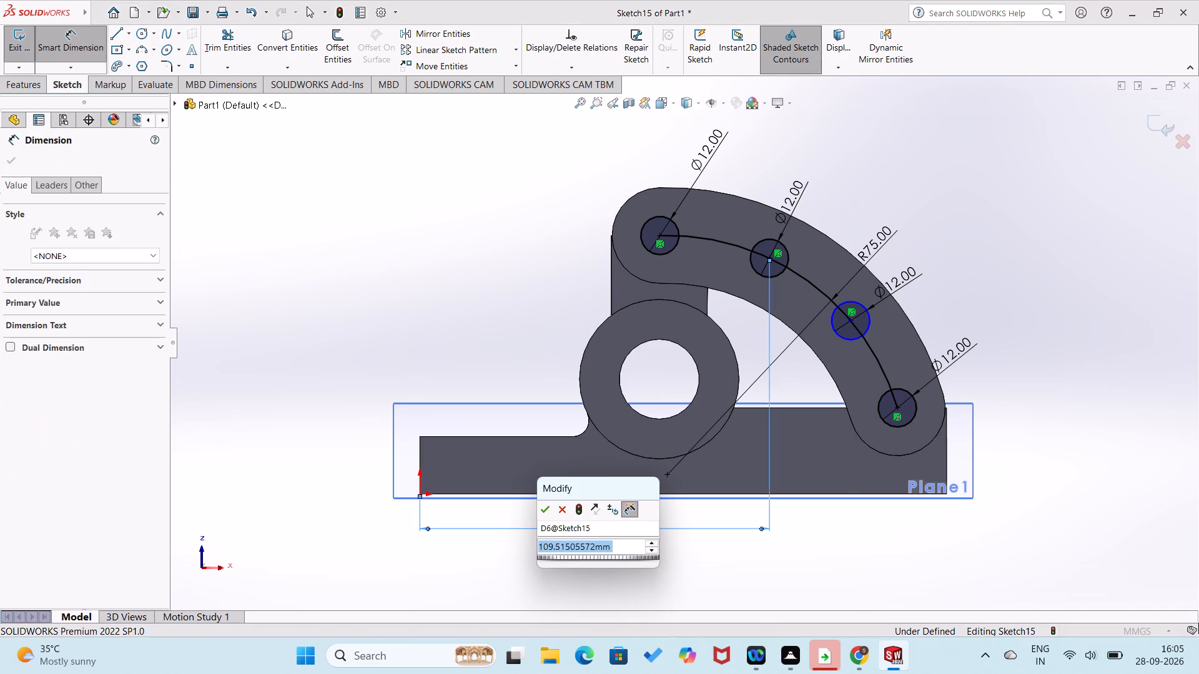
{"action": "type", "text": "110"}
{"action": "key", "text": "Return"}
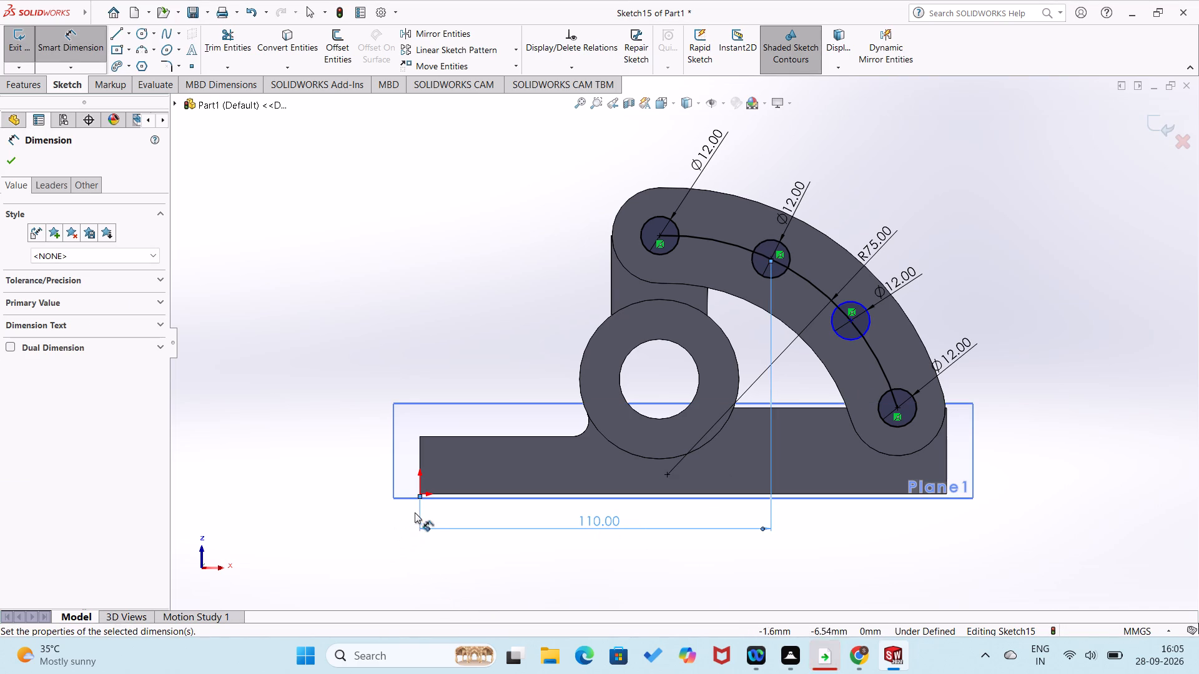
{"action": "left_click", "coordinate": [387, 508]}
Dimension the horizontal distance from the origin to the lower intermediate circle's centre as 135 mm.
{"action": "left_click", "coordinate": [420, 492]}
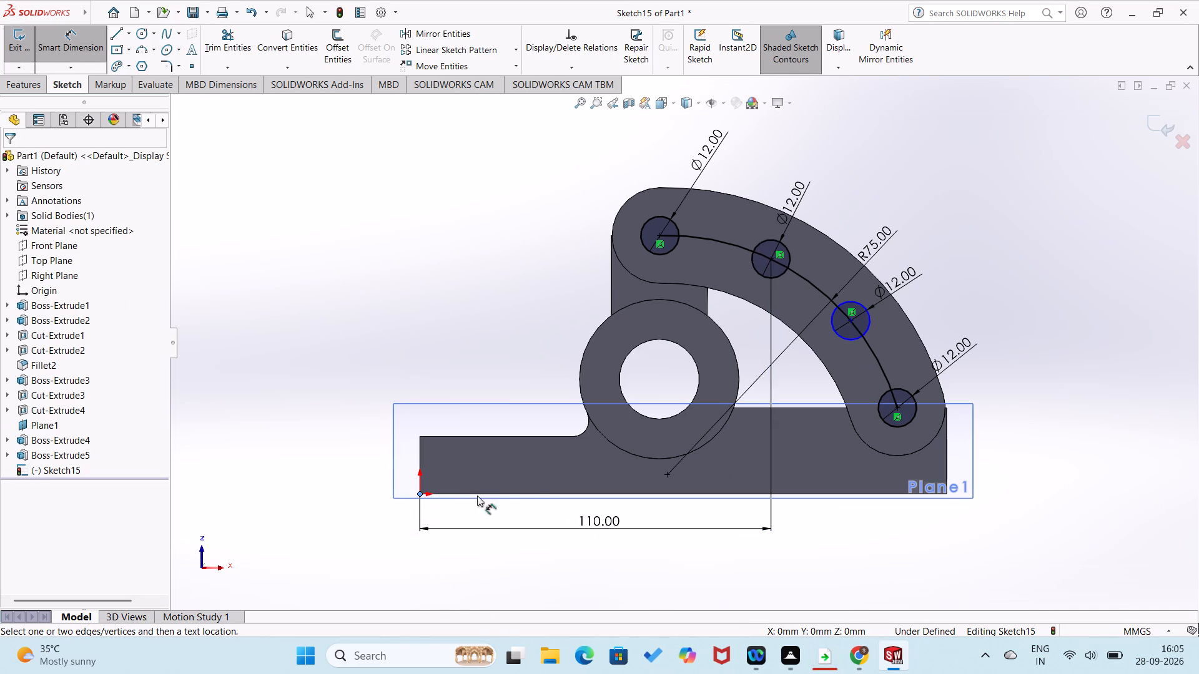
{"action": "left_click", "coordinate": [849, 321]}
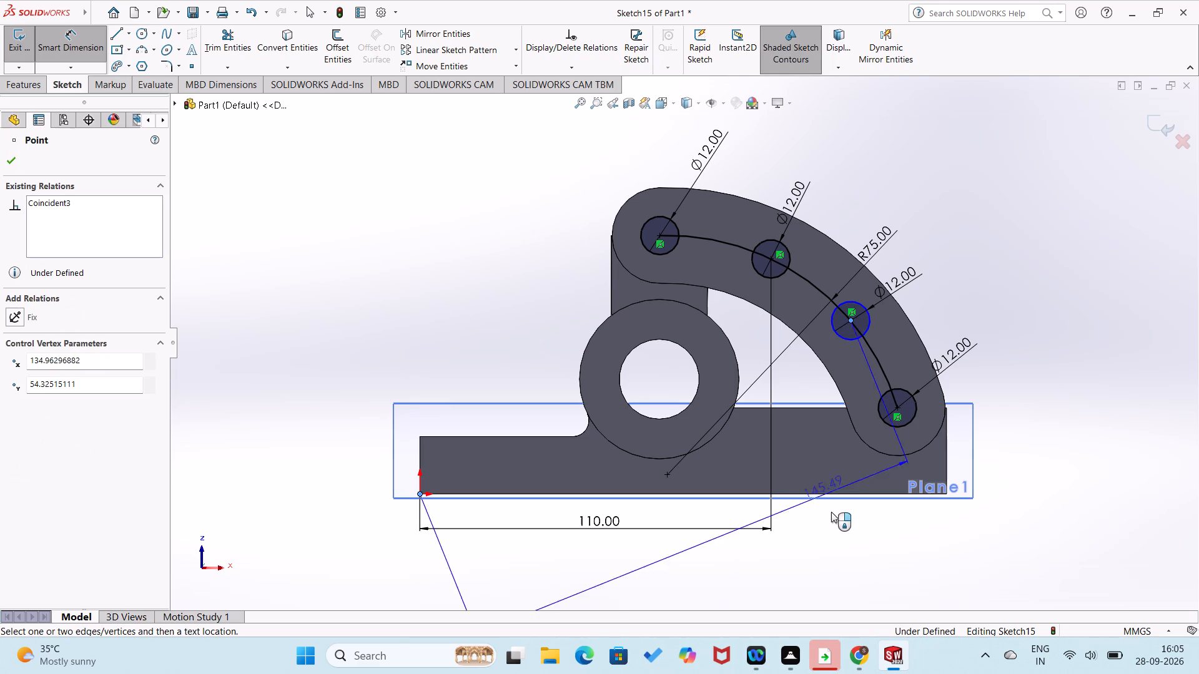
{"action": "left_click", "coordinate": [827, 520]}
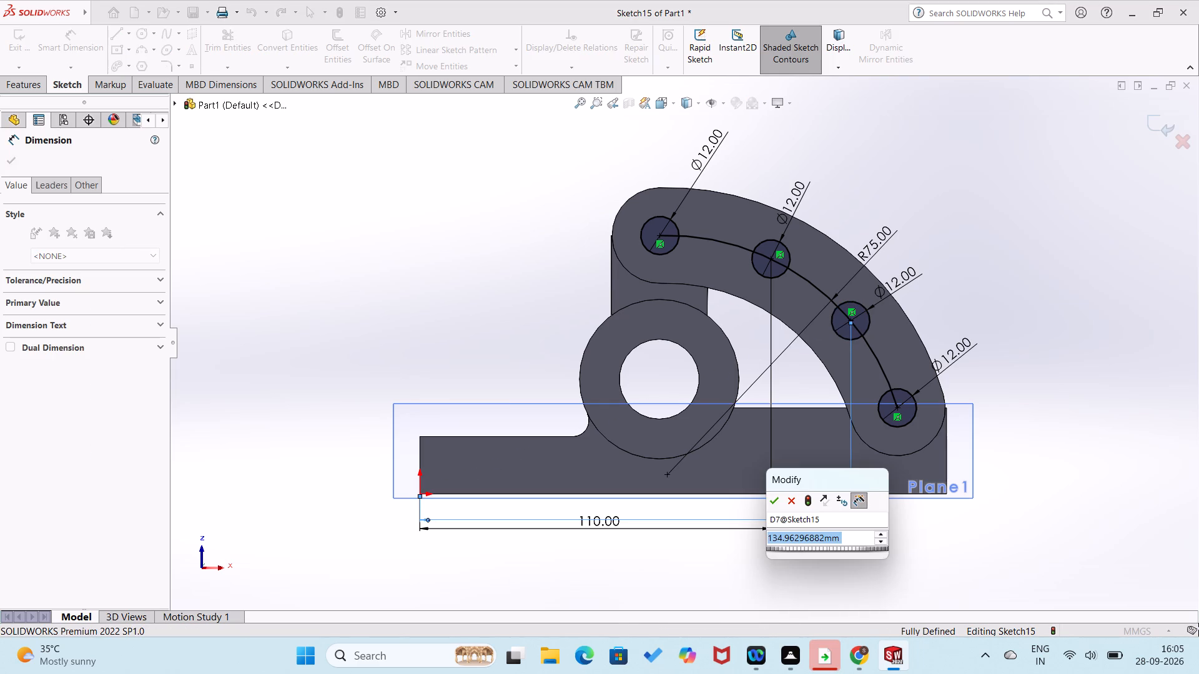
{"action": "key", "text": "1"}
{"action": "type", "text": "35"}
{"action": "key", "text": "Return"}
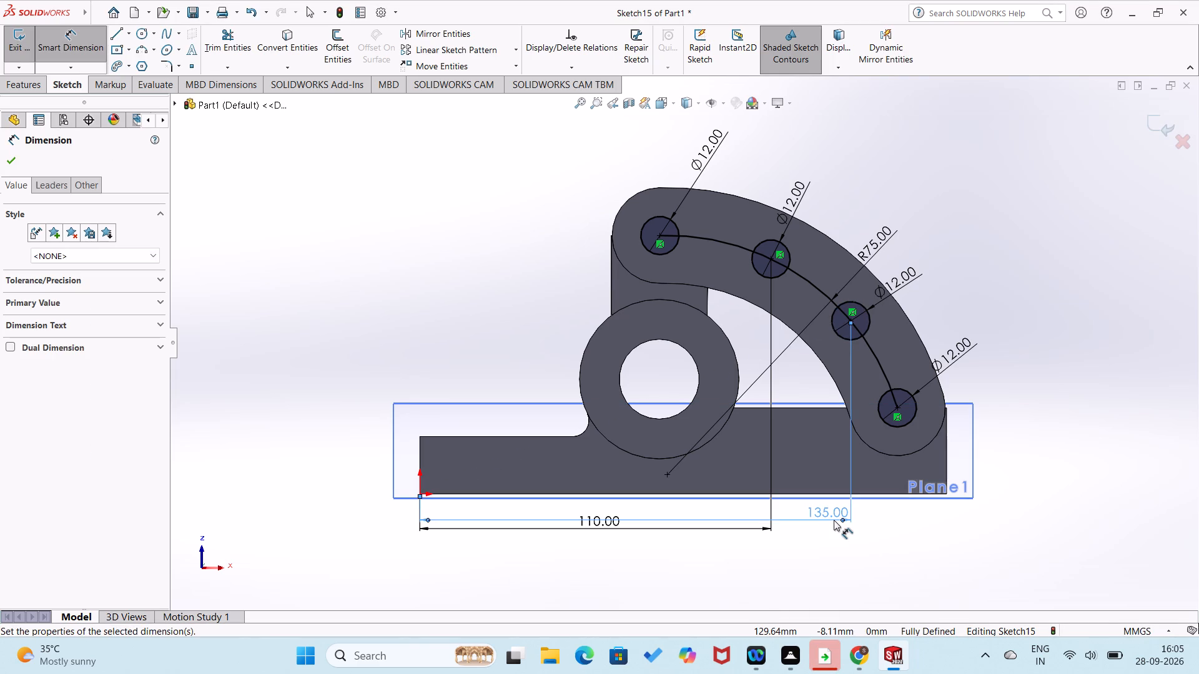
{"action": "left_click", "coordinate": [966, 544]}
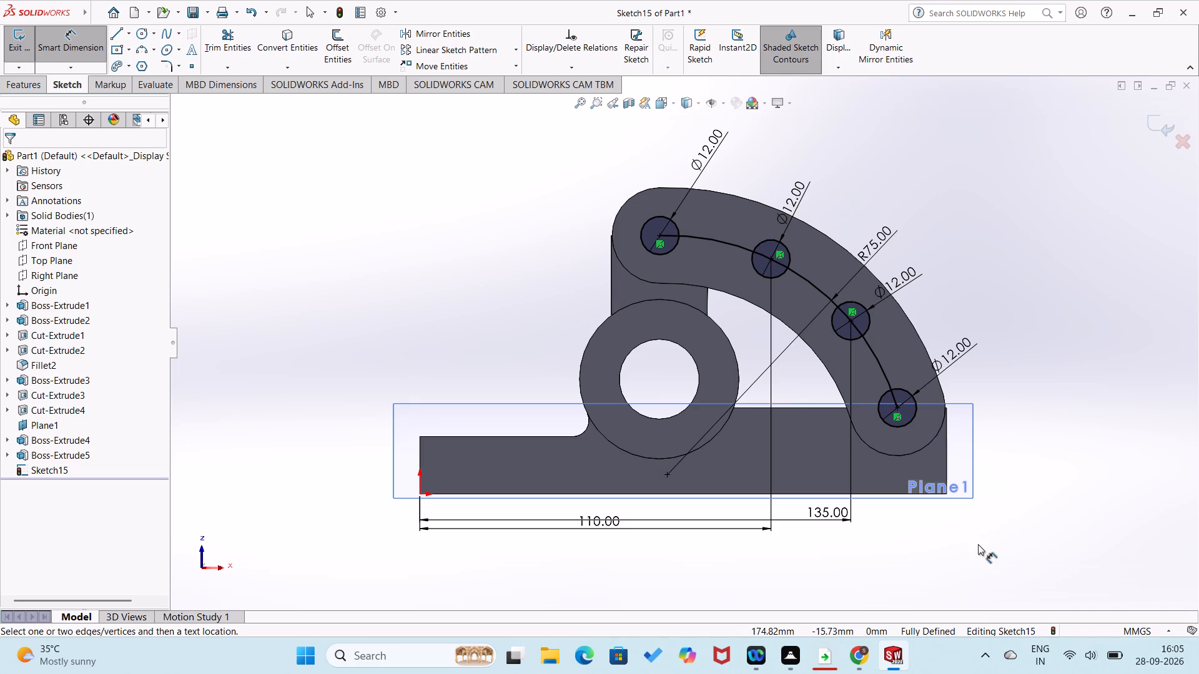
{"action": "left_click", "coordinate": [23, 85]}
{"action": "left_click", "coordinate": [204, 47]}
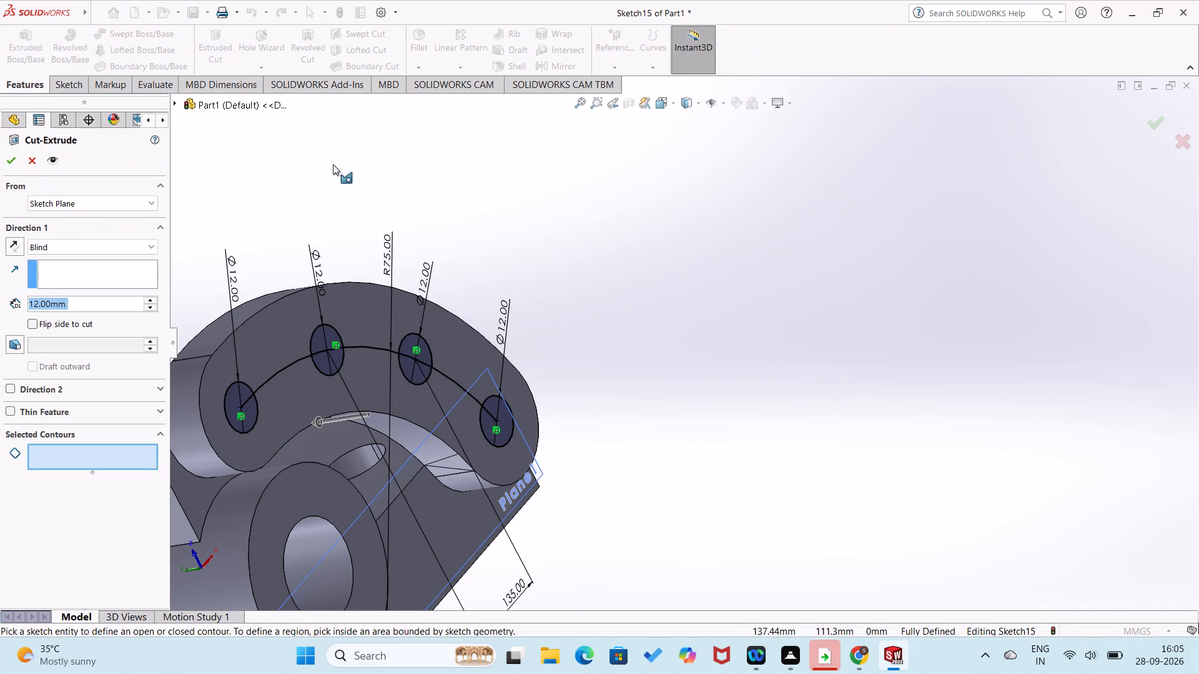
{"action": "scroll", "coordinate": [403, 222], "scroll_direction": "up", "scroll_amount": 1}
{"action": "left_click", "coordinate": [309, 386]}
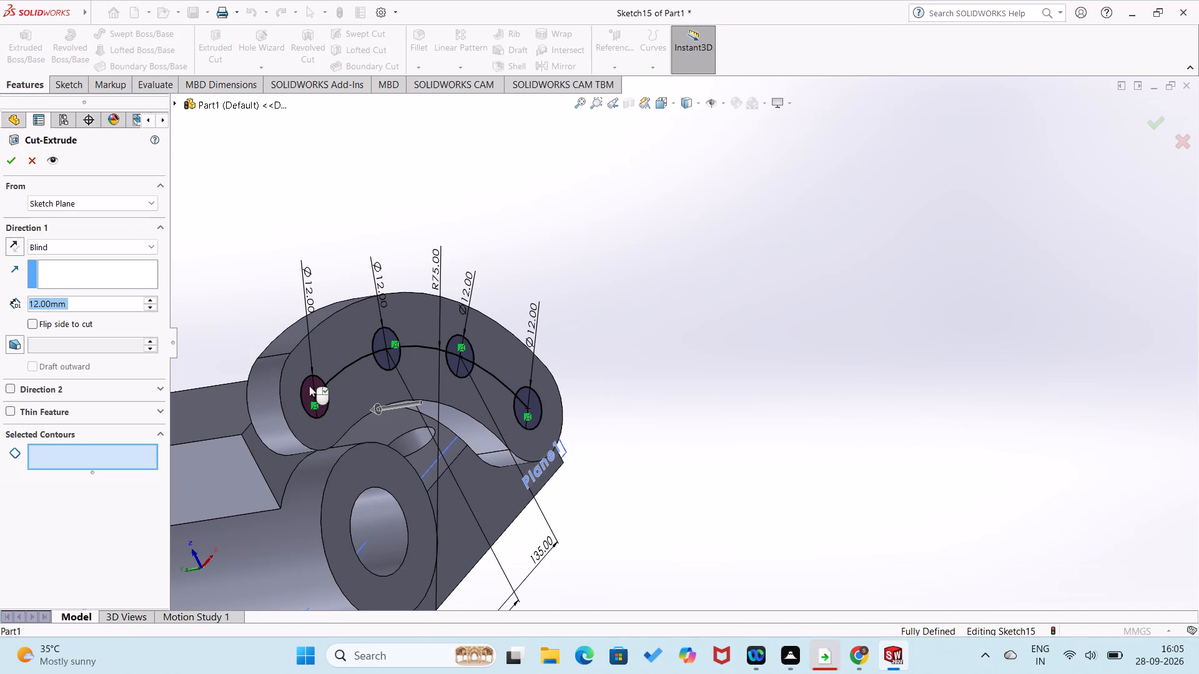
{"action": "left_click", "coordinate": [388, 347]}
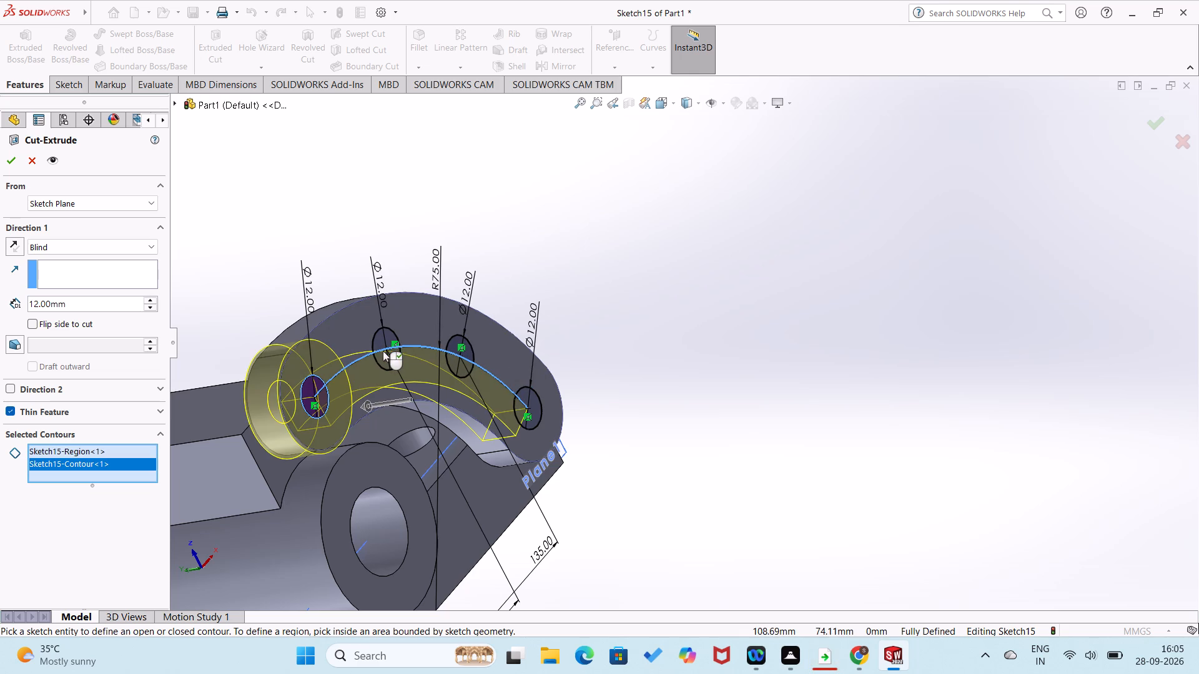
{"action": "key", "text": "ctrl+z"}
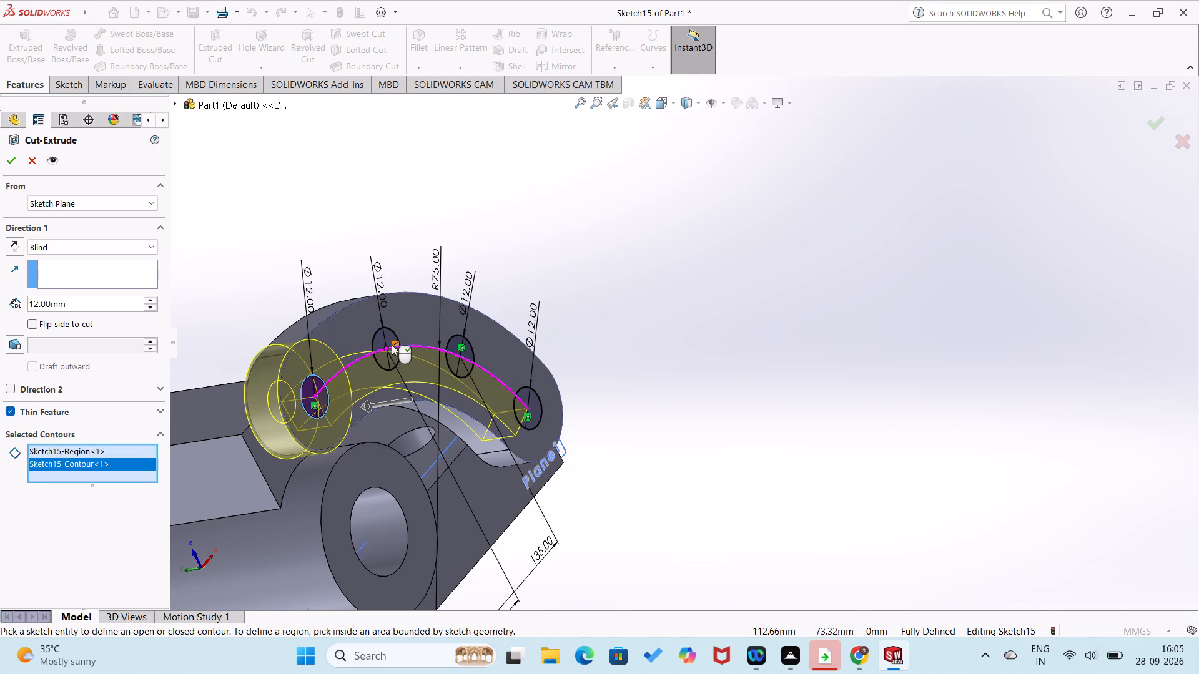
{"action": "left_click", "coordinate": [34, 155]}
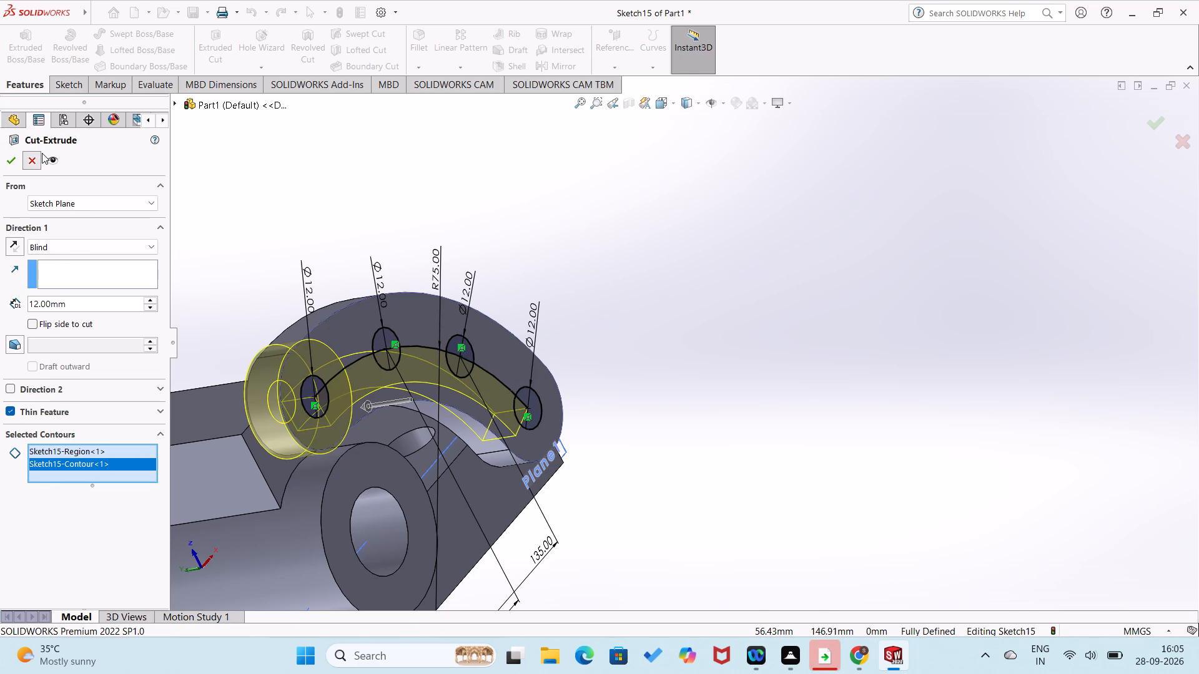
Cut-extrude the regions of all four 12 mm circles through the curved arm with a blind depth of 12 mm.
{"action": "left_click", "coordinate": [227, 58]}
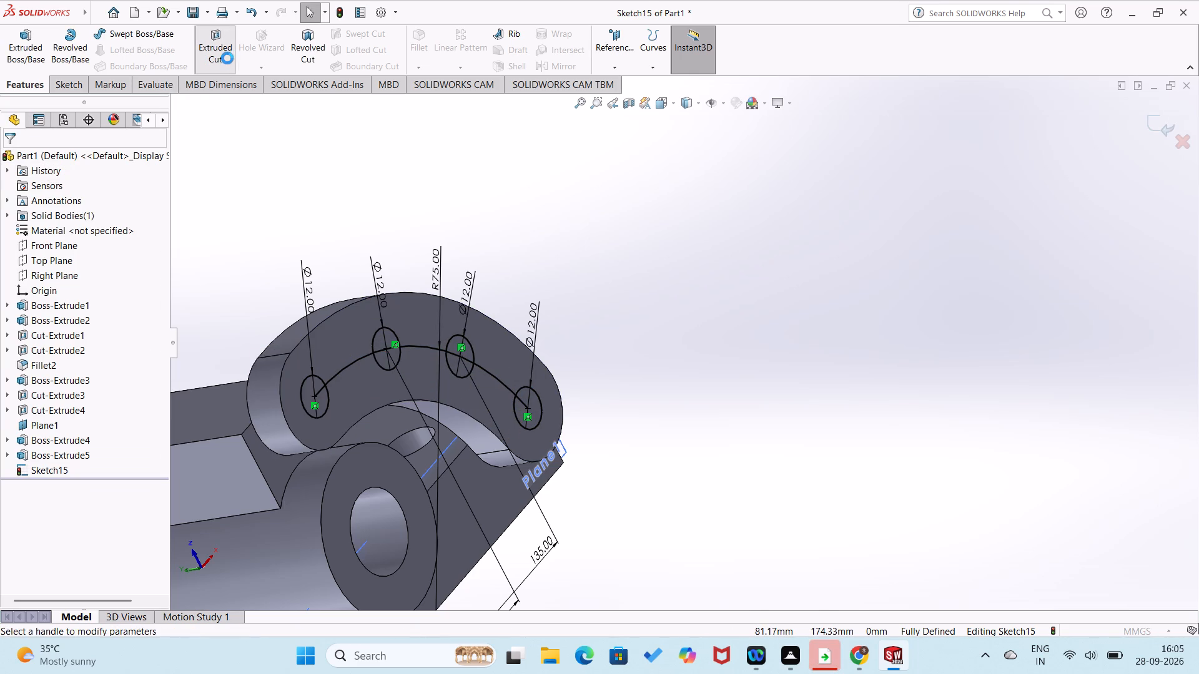
{"action": "left_click", "coordinate": [305, 392]}
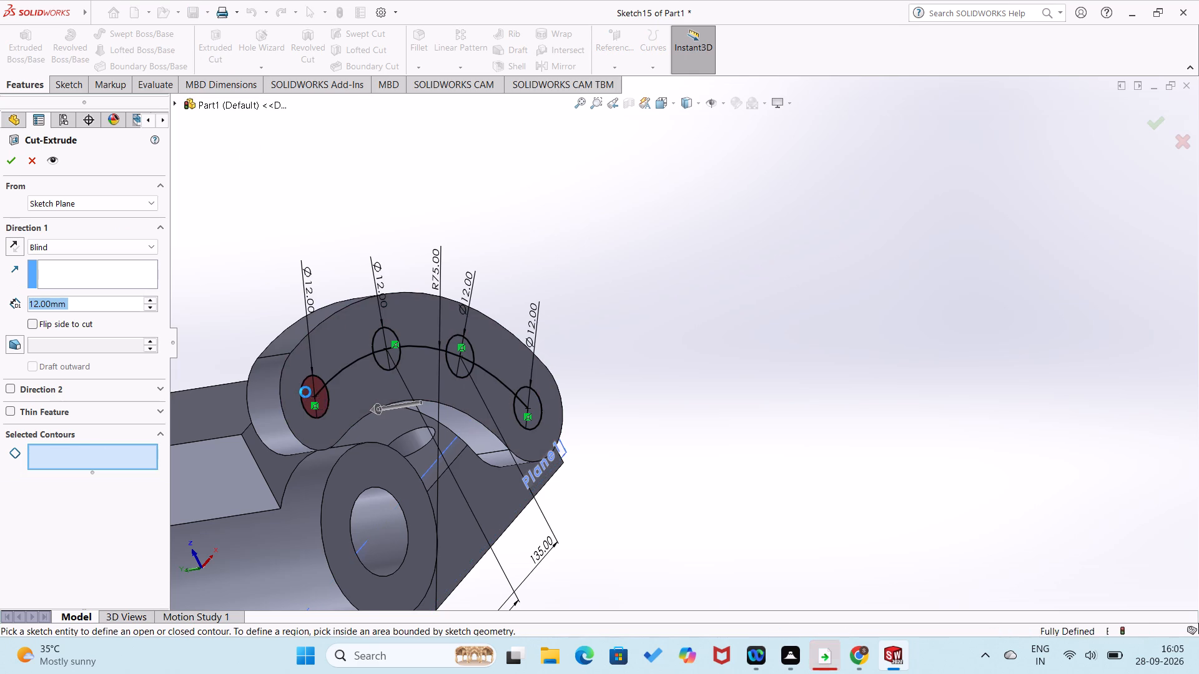
{"action": "left_click", "coordinate": [380, 338]}
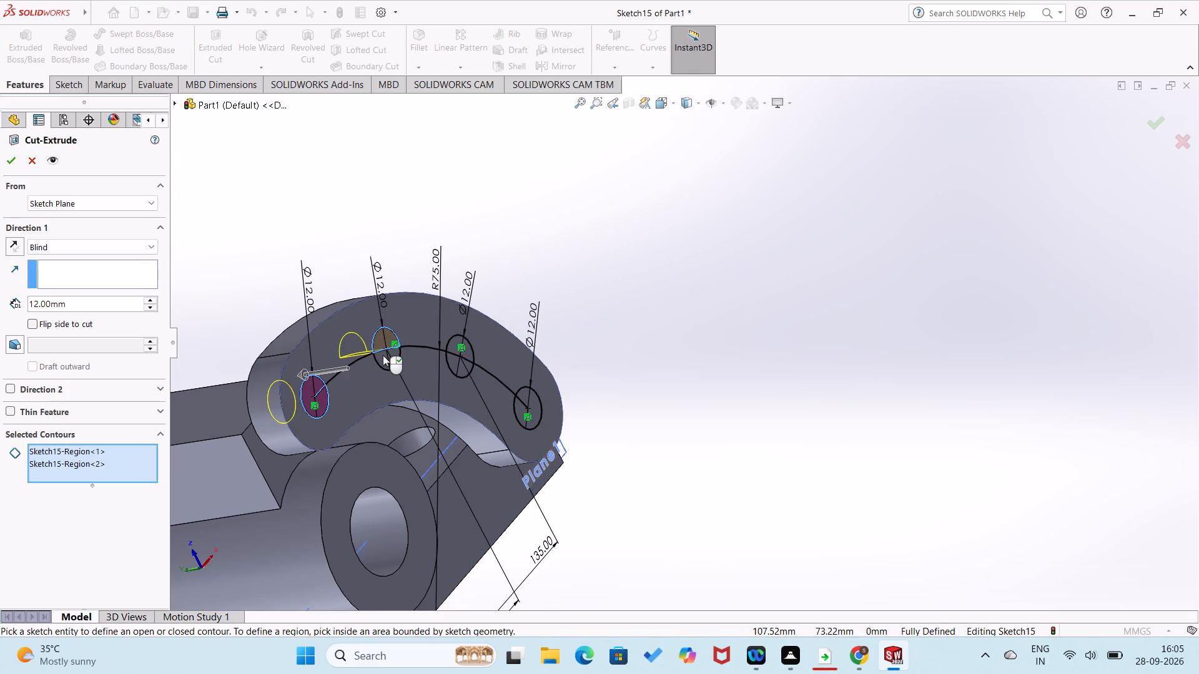
{"action": "left_click", "coordinate": [383, 355]}
{"action": "left_click", "coordinate": [451, 361]}
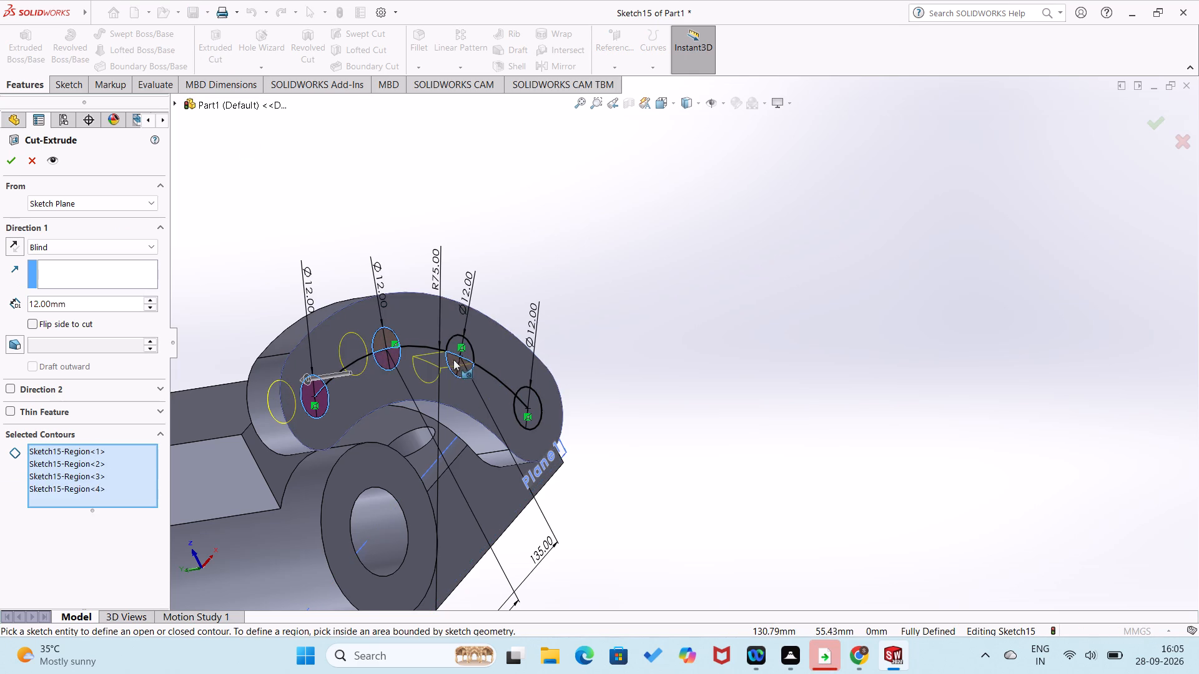
{"action": "left_click", "coordinate": [455, 348]}
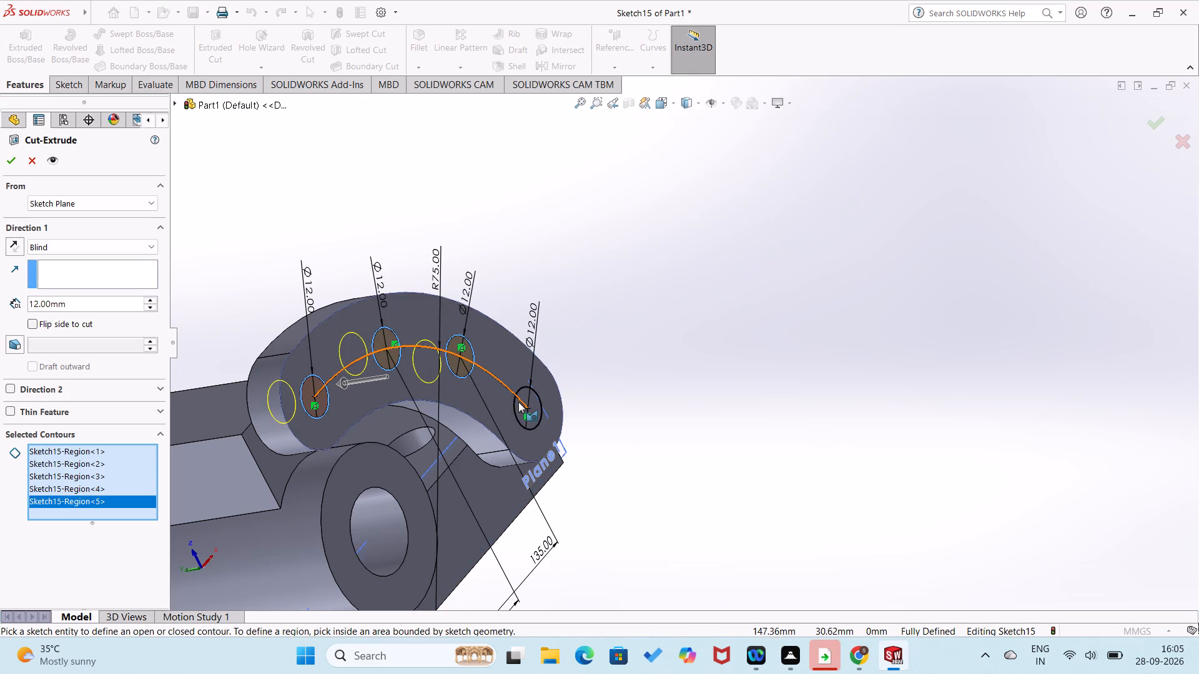
{"action": "left_click", "coordinate": [518, 403]}
{"action": "scroll", "coordinate": [595, 406], "scroll_direction": "up", "scroll_amount": 1}
{"action": "middle_click_drag", "start_coordinate": [591, 391], "coordinate": [563, 396]}
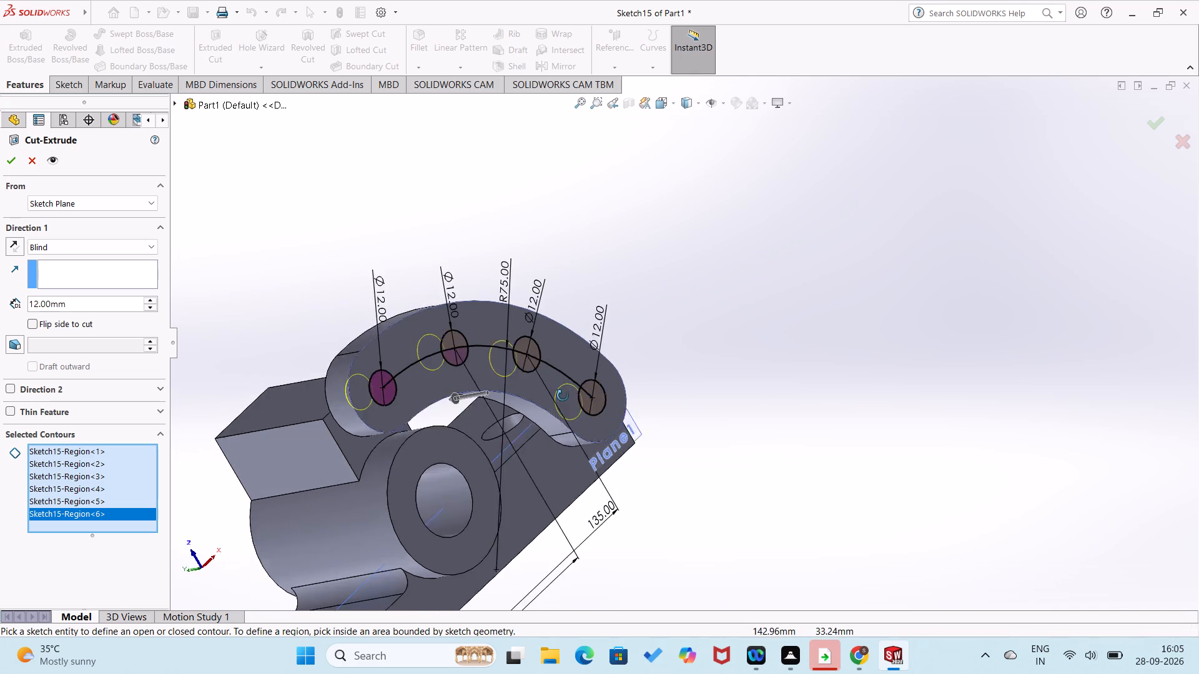
{"action": "middle_click_drag", "start_coordinate": [563, 396], "coordinate": [600, 452]}
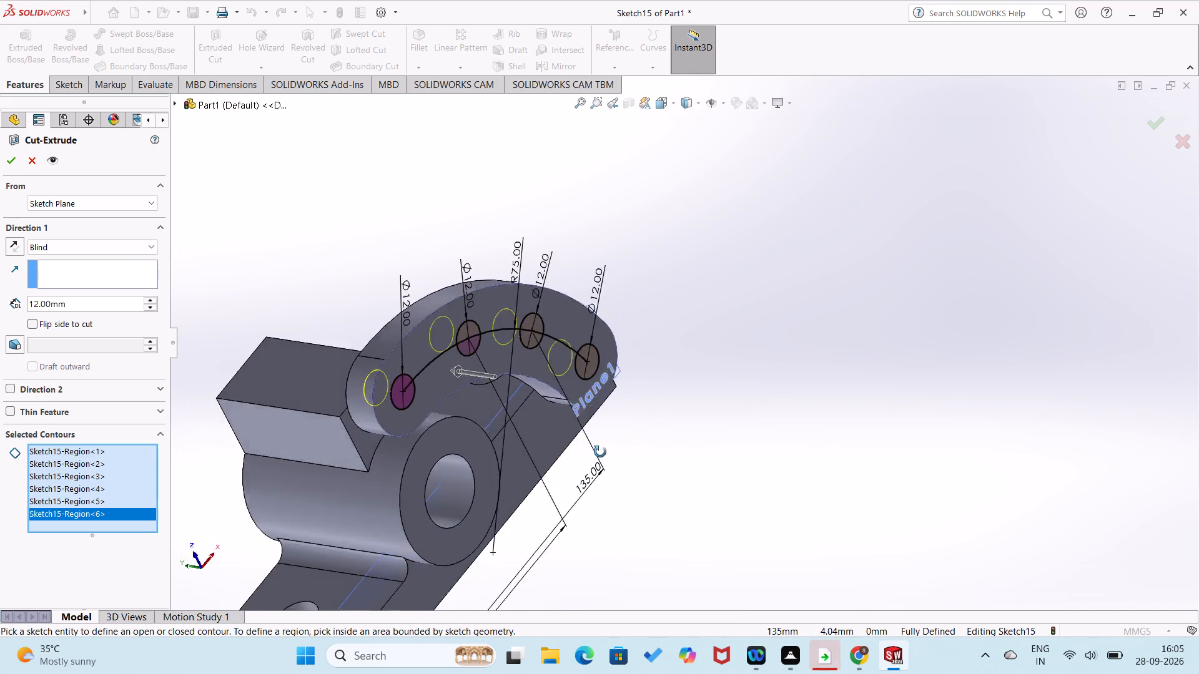
{"action": "middle_click_drag", "start_coordinate": [600, 452], "coordinate": [652, 490]}
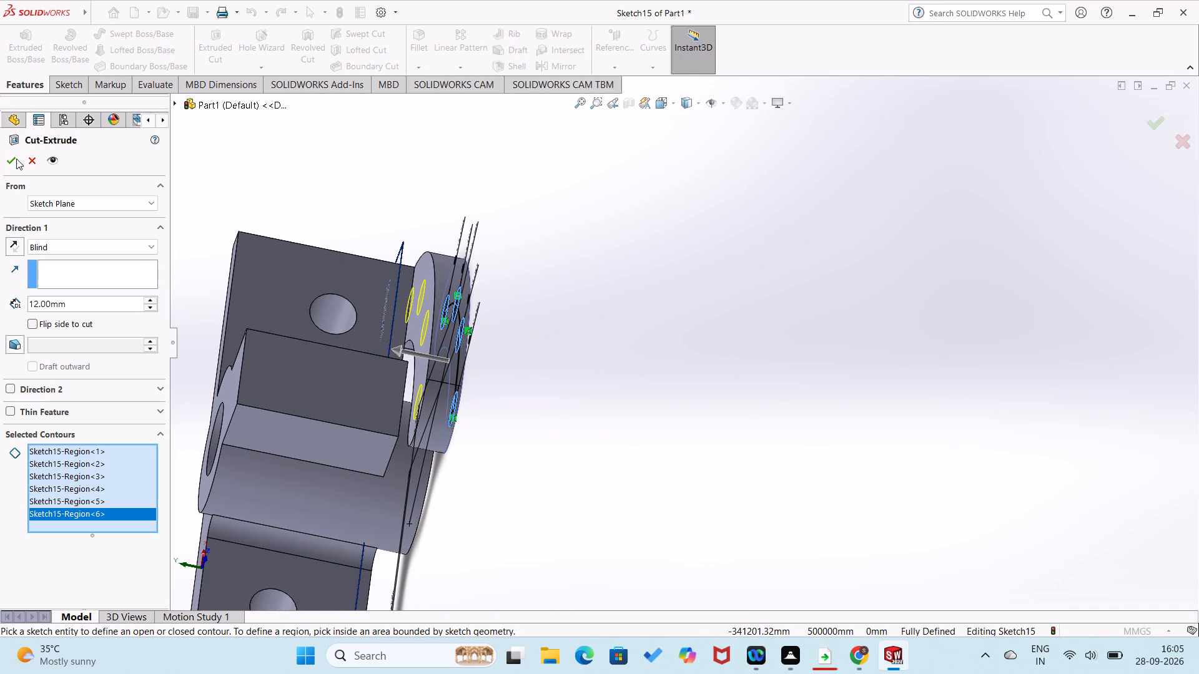
{"action": "left_click", "coordinate": [15, 161]}
{"action": "left_click", "coordinate": [684, 373]}
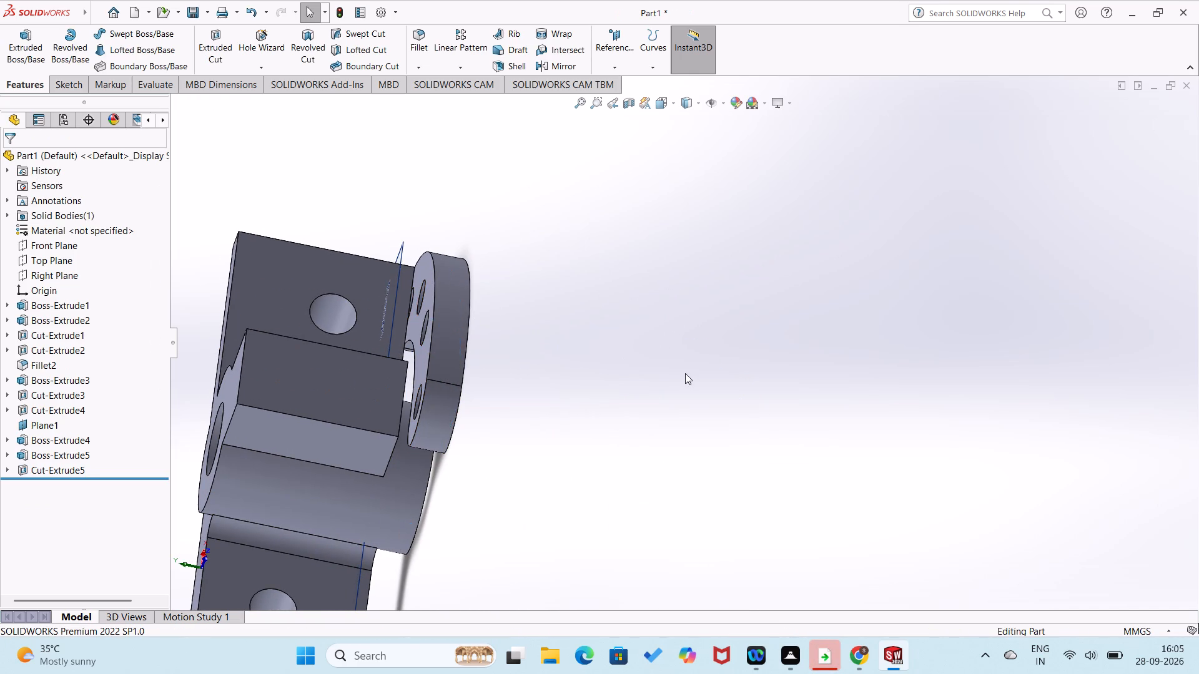
Examine the curved arm's four holes and the surrounding part from several angles.
{"action": "middle_click_drag", "start_coordinate": [656, 372], "coordinate": [561, 320]}
{"action": "scroll", "coordinate": [565, 320], "scroll_direction": "up", "scroll_amount": 1}
{"action": "scroll", "coordinate": [617, 355], "scroll_direction": "up", "scroll_amount": 1}
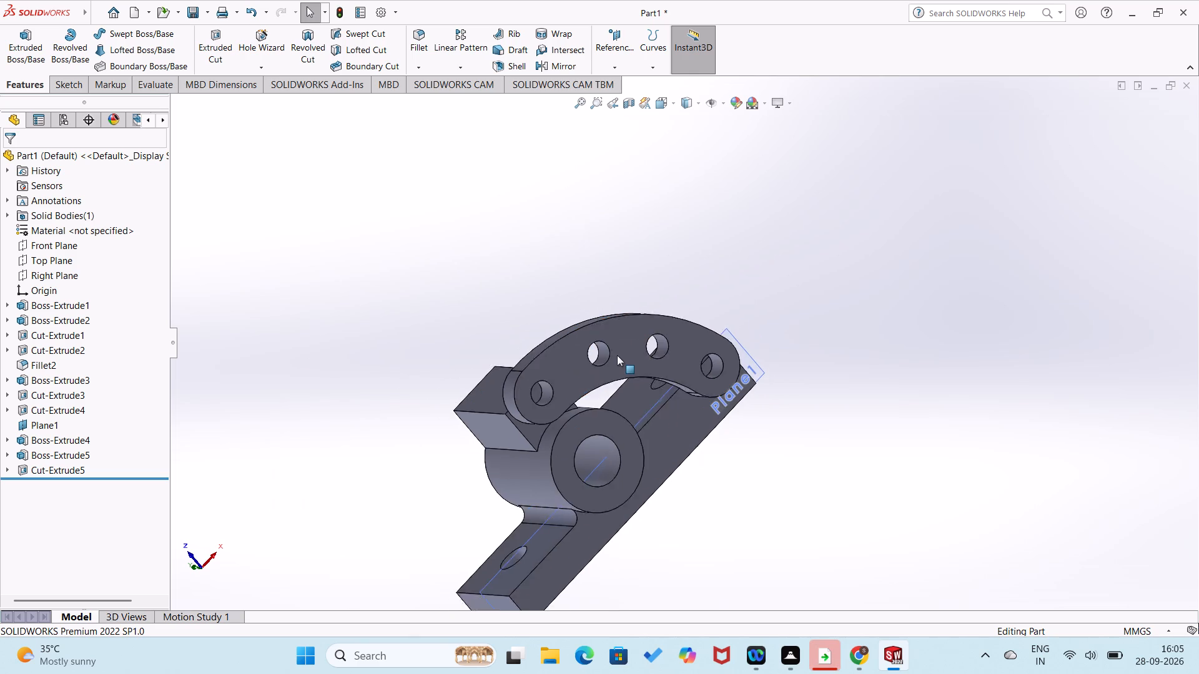
{"action": "scroll", "coordinate": [617, 355], "scroll_direction": "up", "scroll_amount": 1}
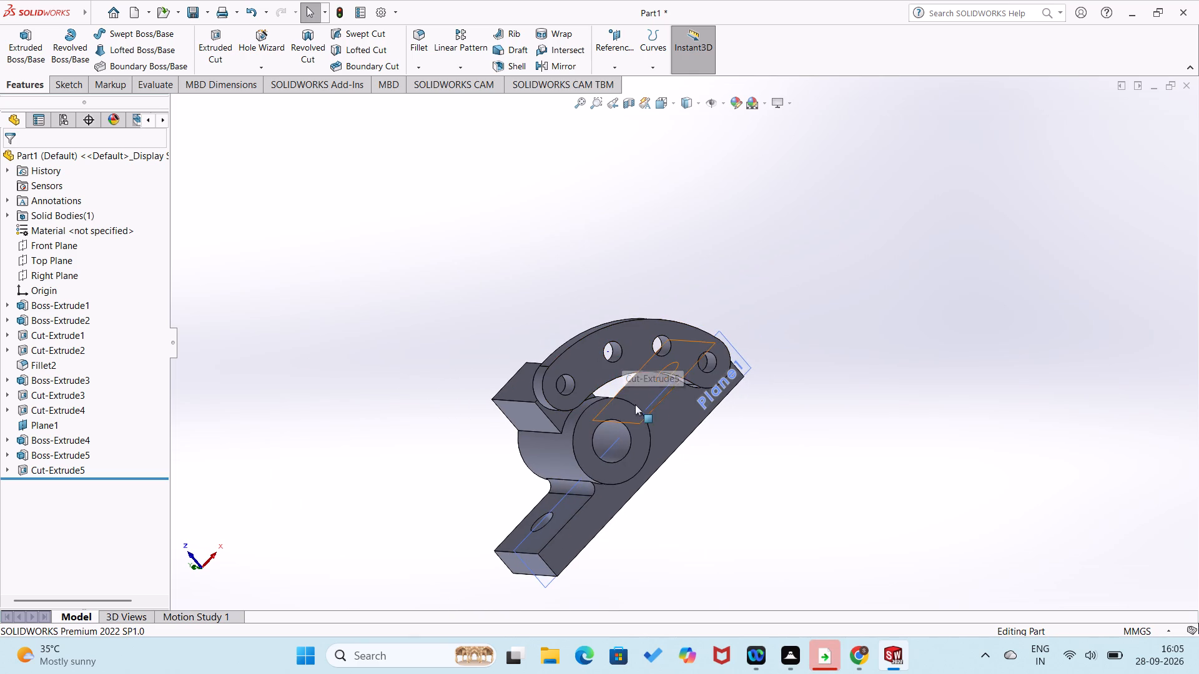
{"action": "middle_click_drag", "start_coordinate": [652, 451], "coordinate": [645, 459]}
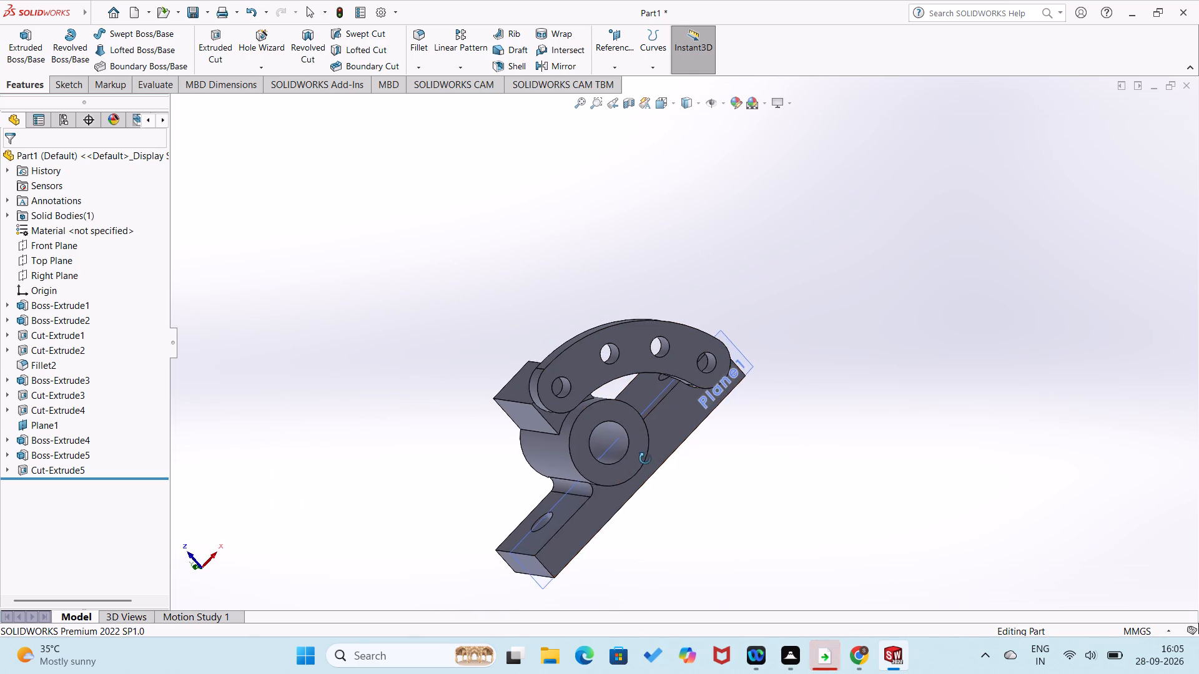
{"action": "middle_click_drag", "start_coordinate": [645, 459], "coordinate": [575, 502]}
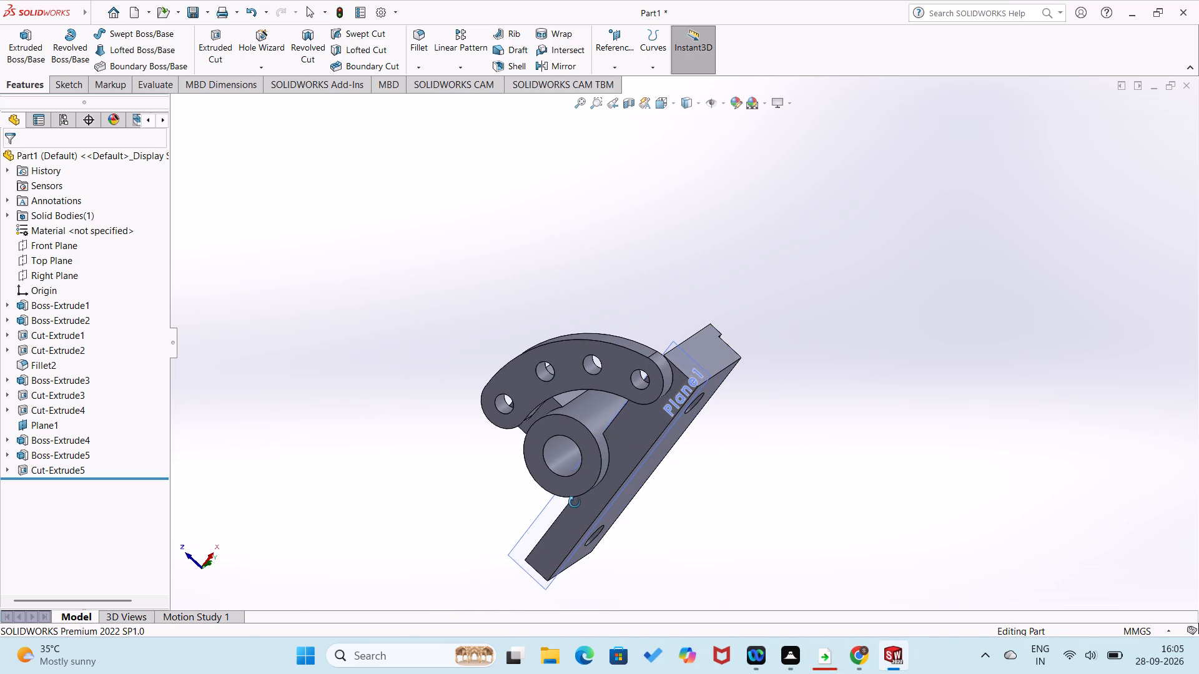
{"action": "middle_click_drag", "start_coordinate": [575, 502], "coordinate": [574, 504]}
{"action": "middle_click_drag", "start_coordinate": [626, 462], "coordinate": [709, 427]}
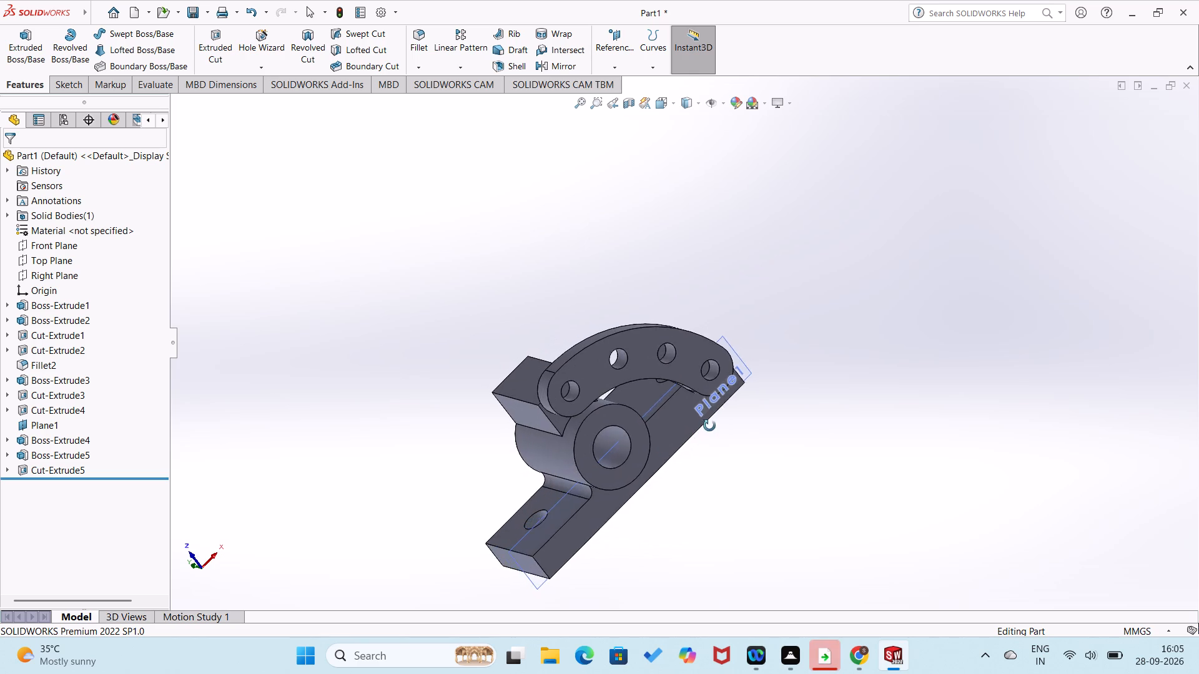
{"action": "scroll", "coordinate": [678, 402], "scroll_direction": "down", "scroll_amount": 4}
{"action": "middle_click_drag", "start_coordinate": [686, 388], "coordinate": [721, 363]}
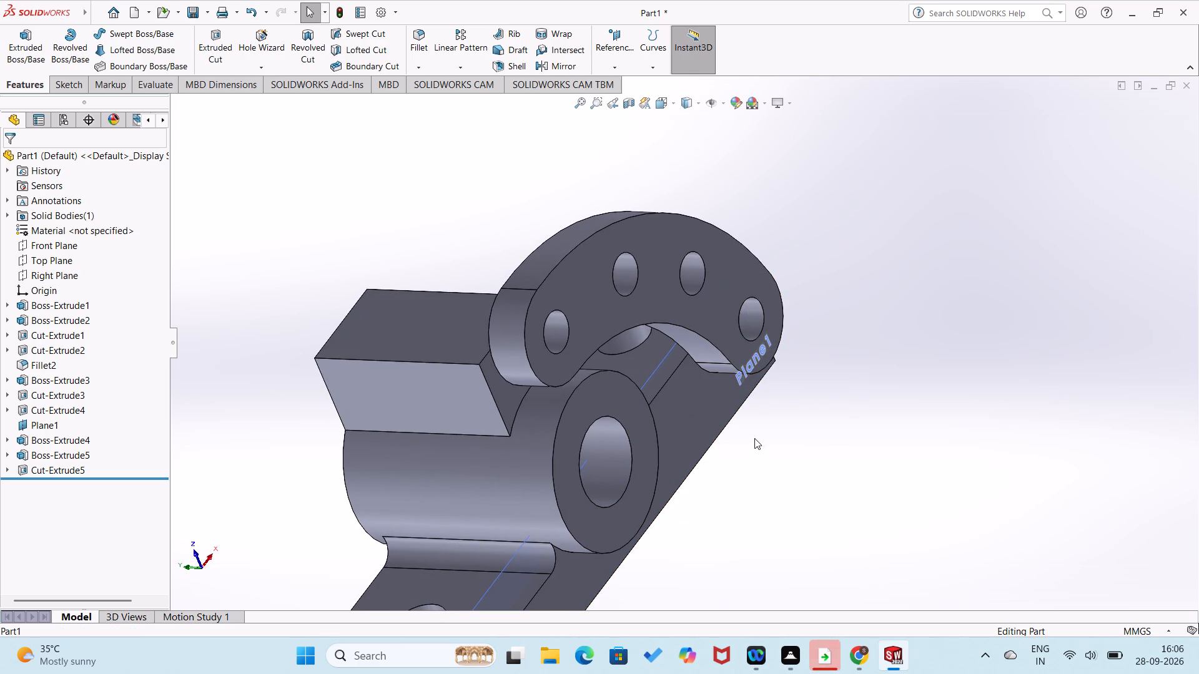
Examine the finished part from several angles, including the curved arm, bored cylinder, top boss and base underside.
{"action": "middle_click_drag", "start_coordinate": [749, 419], "coordinate": [763, 321]}
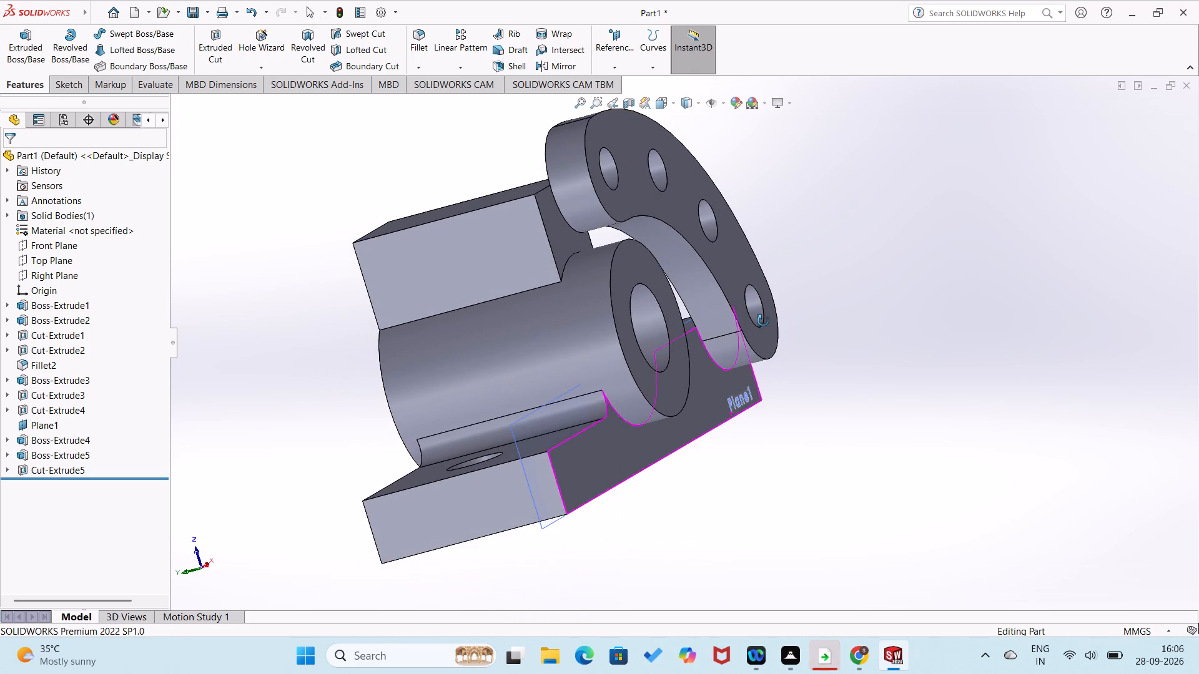
{"action": "middle_click_drag", "start_coordinate": [763, 321], "coordinate": [650, 434]}
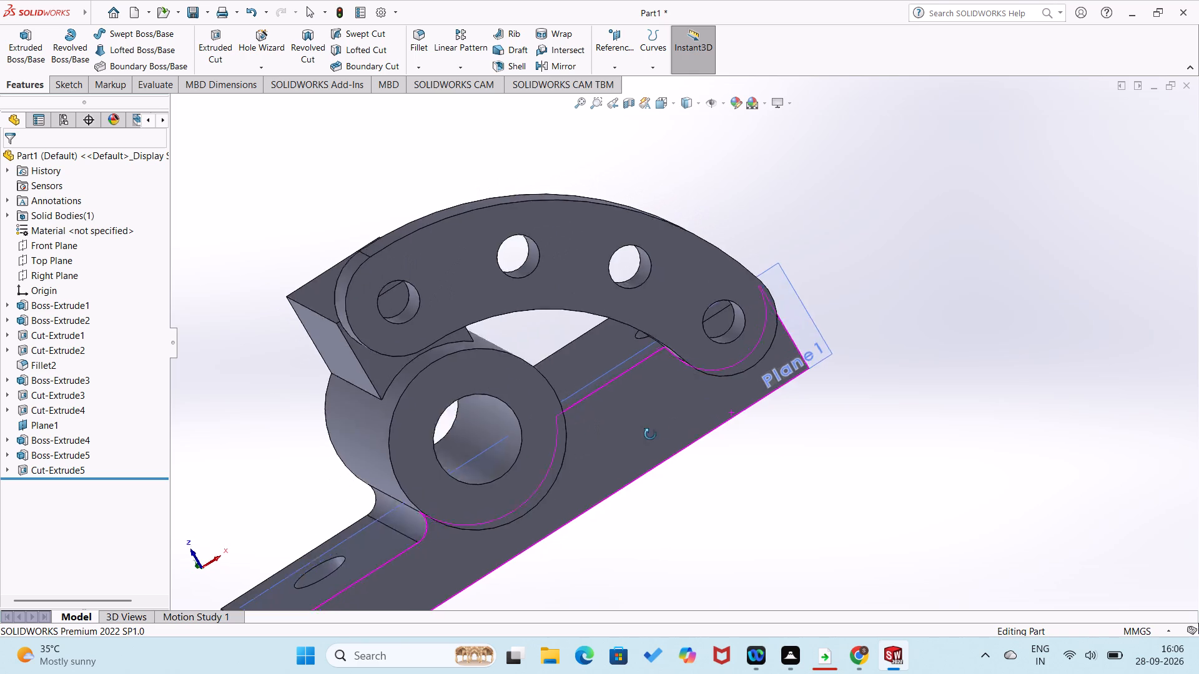
{"action": "middle_click_drag", "start_coordinate": [650, 434], "coordinate": [638, 442]}
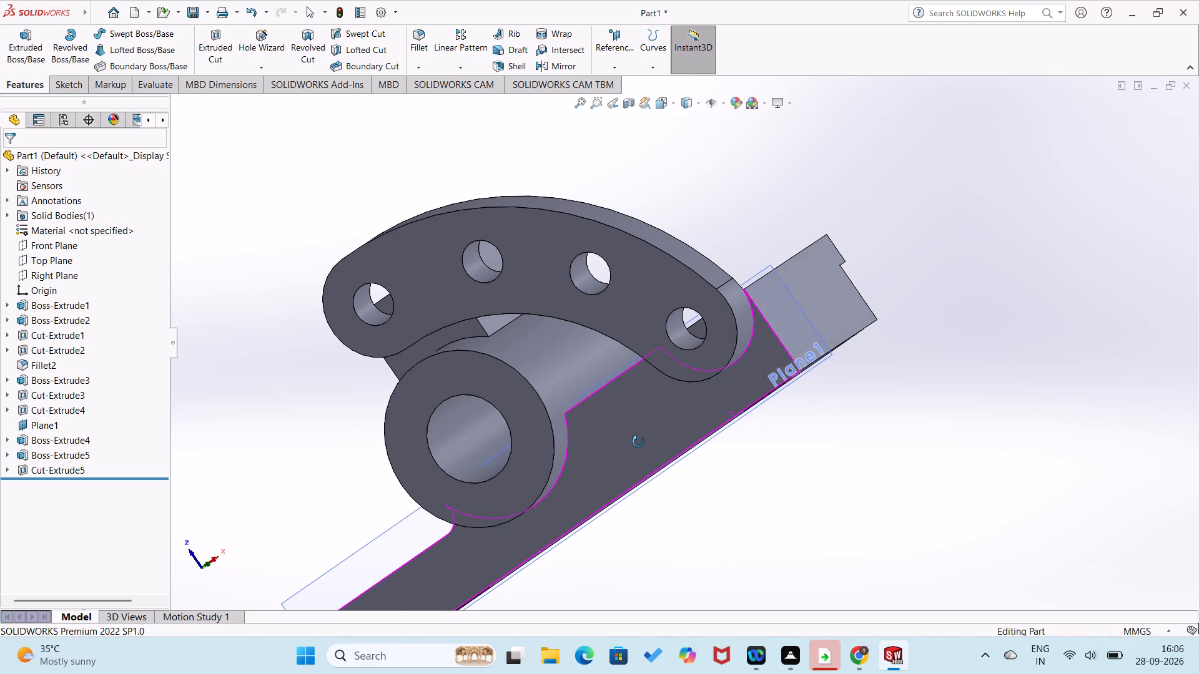
{"action": "middle_click_drag", "start_coordinate": [638, 442], "coordinate": [634, 449]}
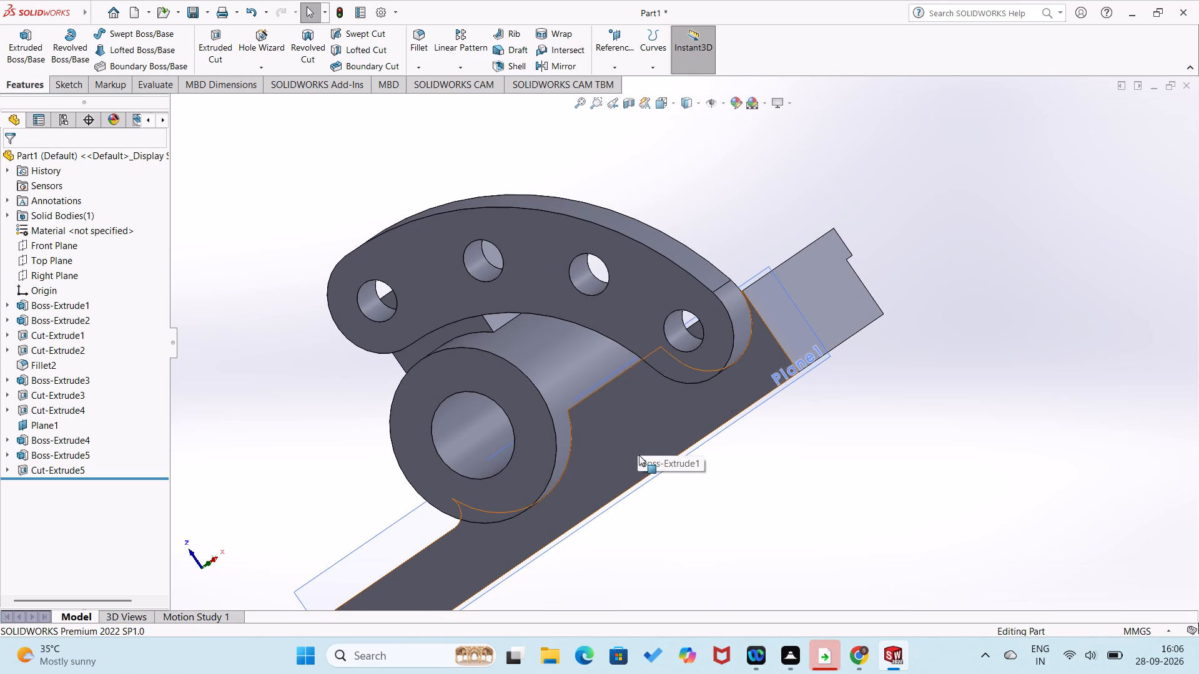
{"action": "scroll", "coordinate": [618, 472], "scroll_direction": "up", "scroll_amount": 1}
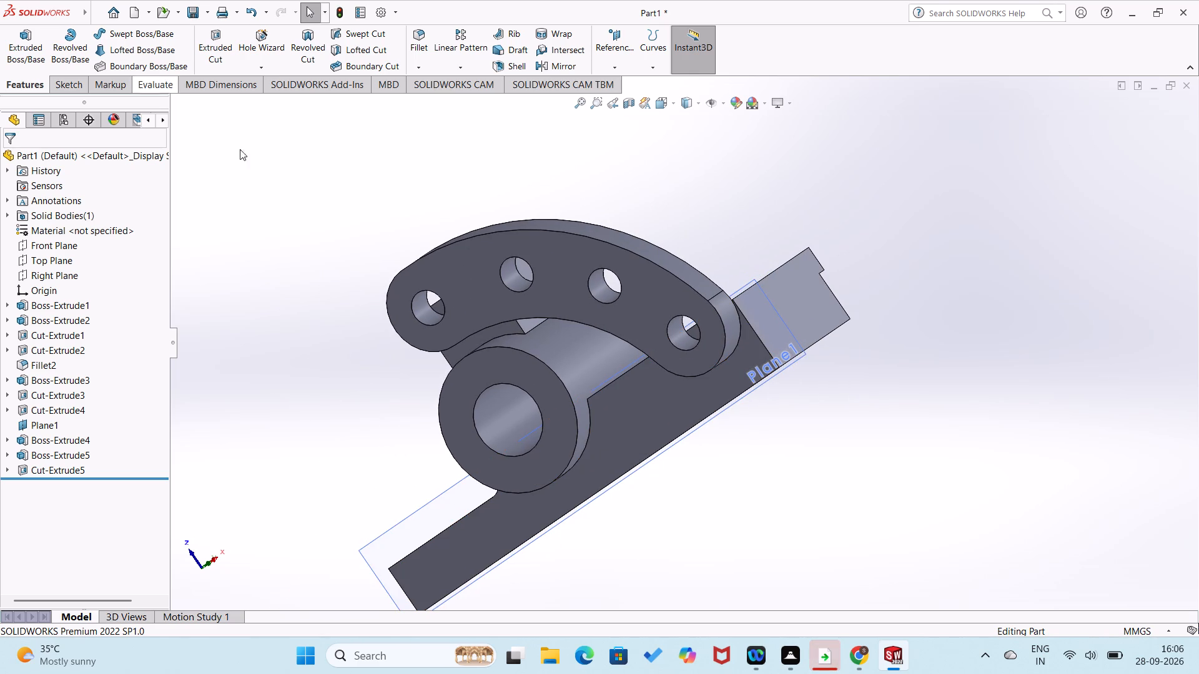
{"action": "scroll", "coordinate": [284, 306], "scroll_direction": "up", "scroll_amount": 2}
{"action": "middle_click_drag", "start_coordinate": [285, 311], "coordinate": [356, 325]}
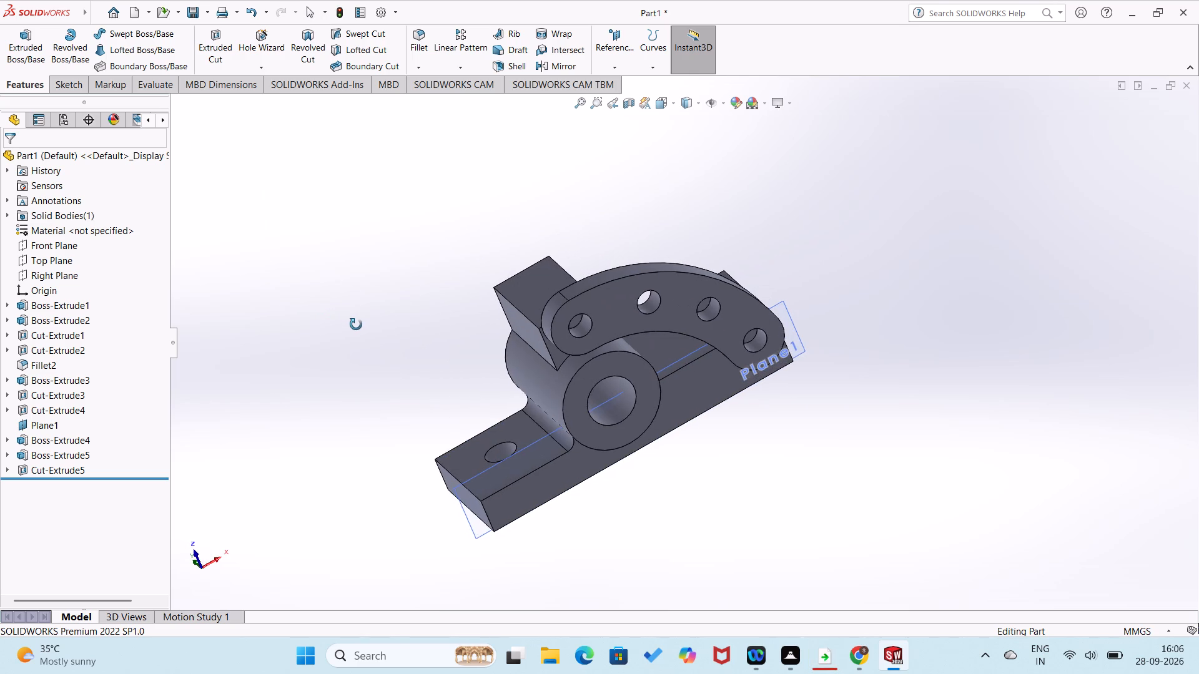
{"action": "middle_click_drag", "start_coordinate": [356, 325], "coordinate": [361, 325]}
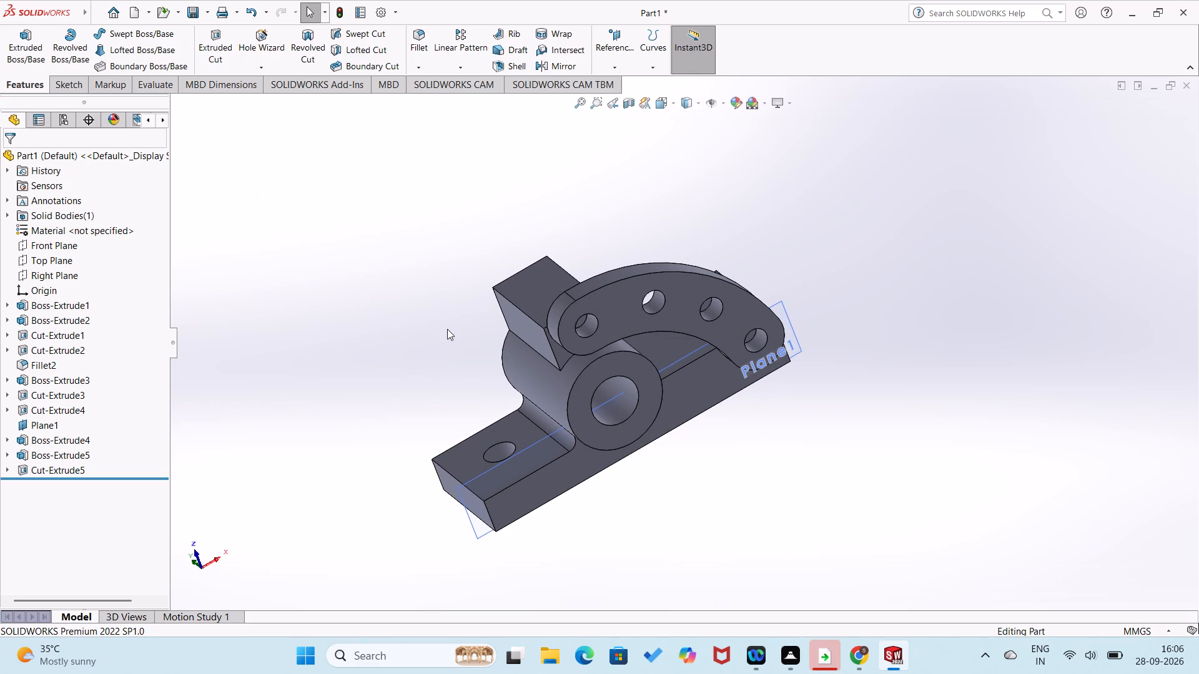
{"action": "middle_click_drag", "start_coordinate": [447, 330], "coordinate": [648, 283]}
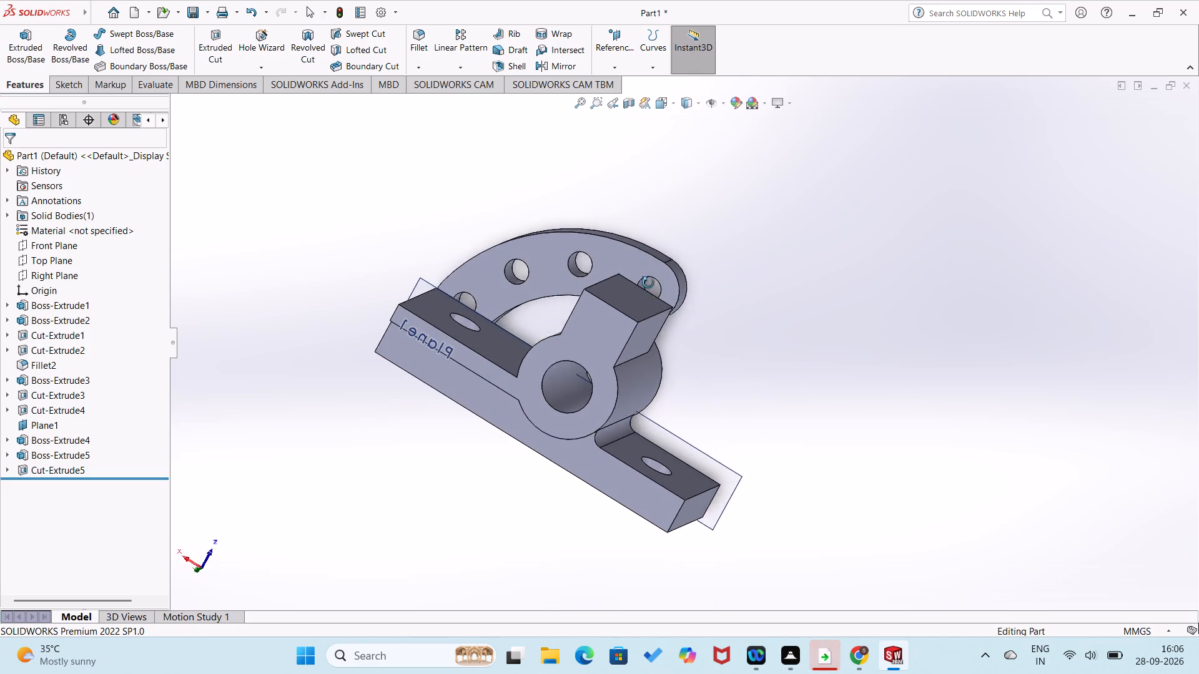
{"action": "middle_click_drag", "start_coordinate": [648, 283], "coordinate": [338, 388]}
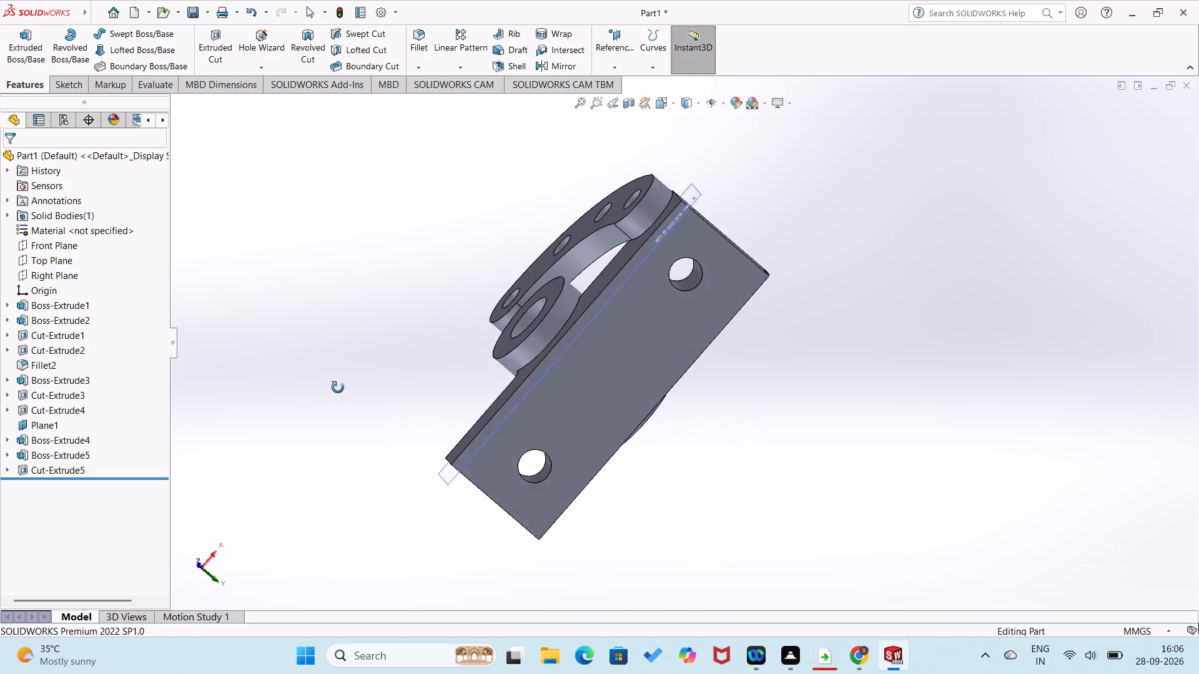
{"action": "middle_click_drag", "start_coordinate": [338, 388], "coordinate": [478, 393]}
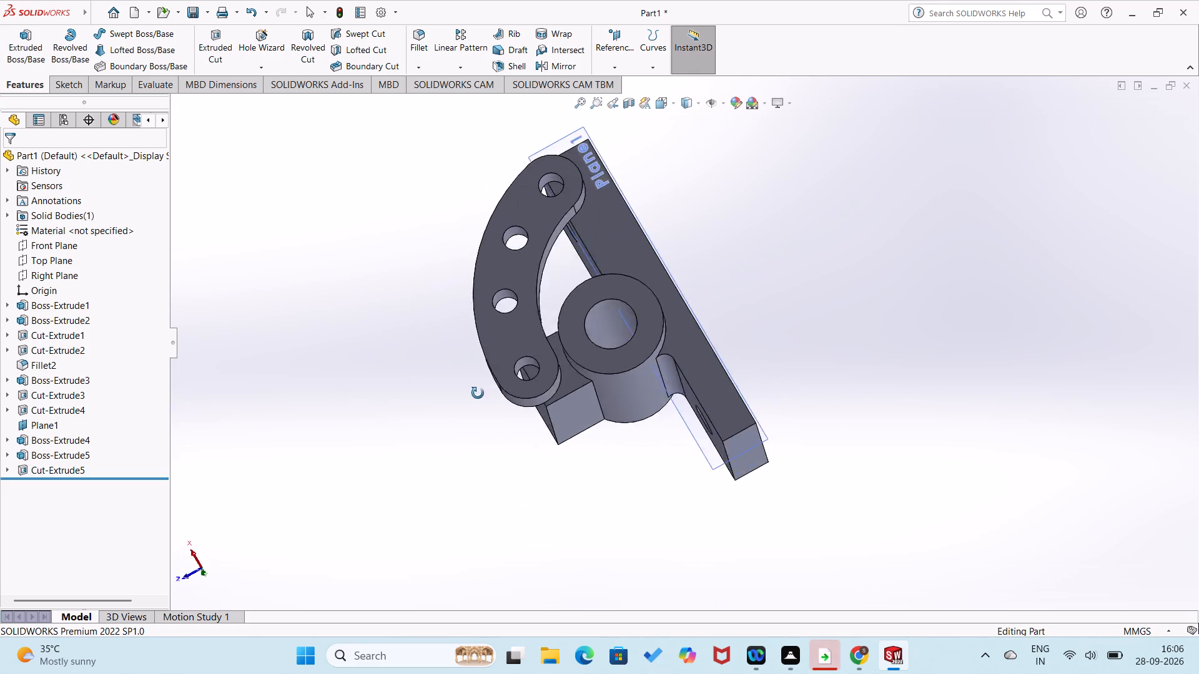
{"action": "middle_click_drag", "start_coordinate": [478, 393], "coordinate": [528, 425]}
{"action": "middle_click_drag", "start_coordinate": [652, 418], "coordinate": [658, 410]}
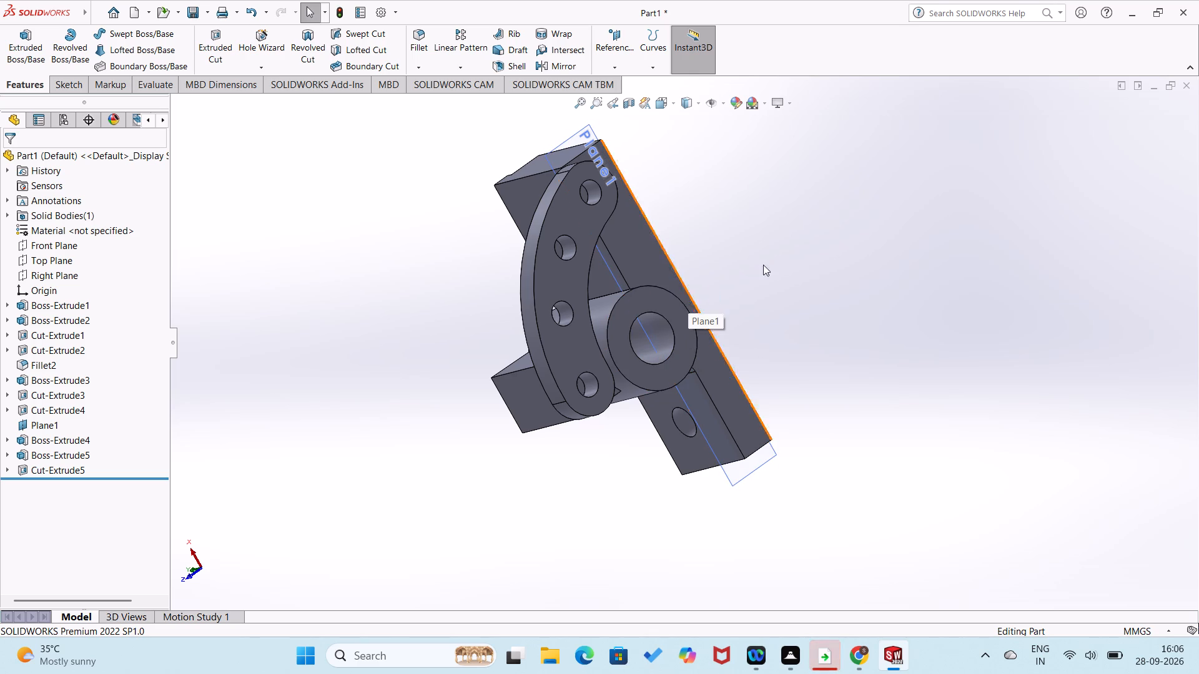
Close the current part document without saving its changes.
{"action": "left_click", "coordinate": [1182, 84]}
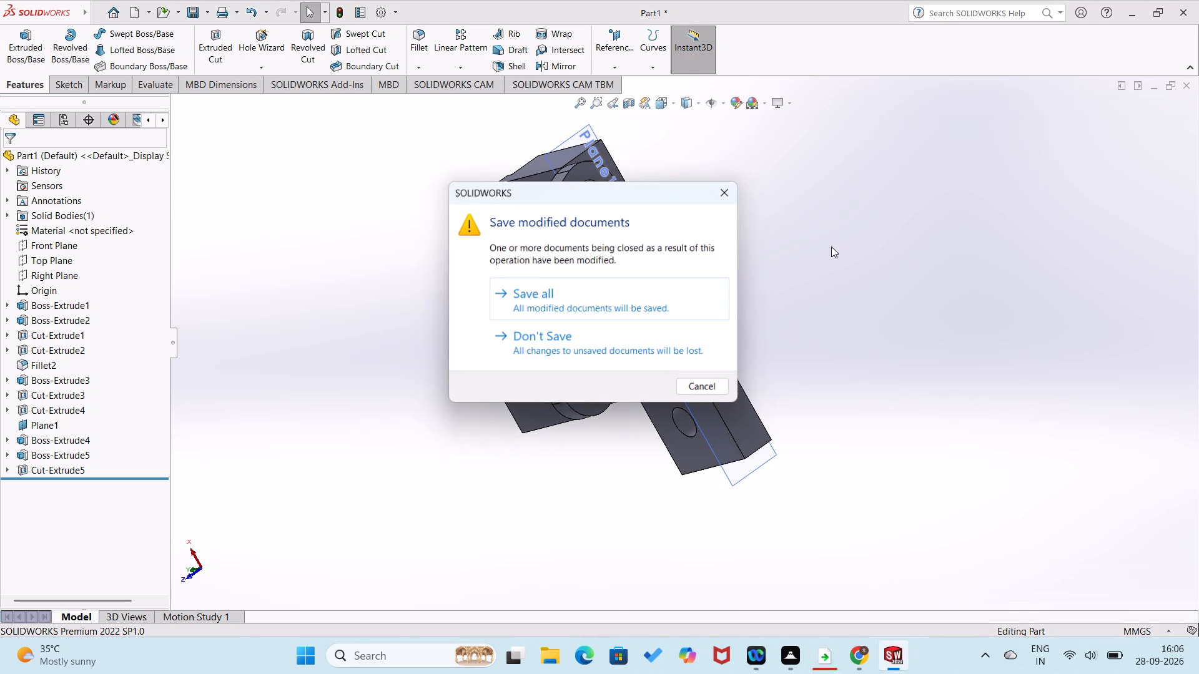
{"action": "left_click", "coordinate": [662, 352]}
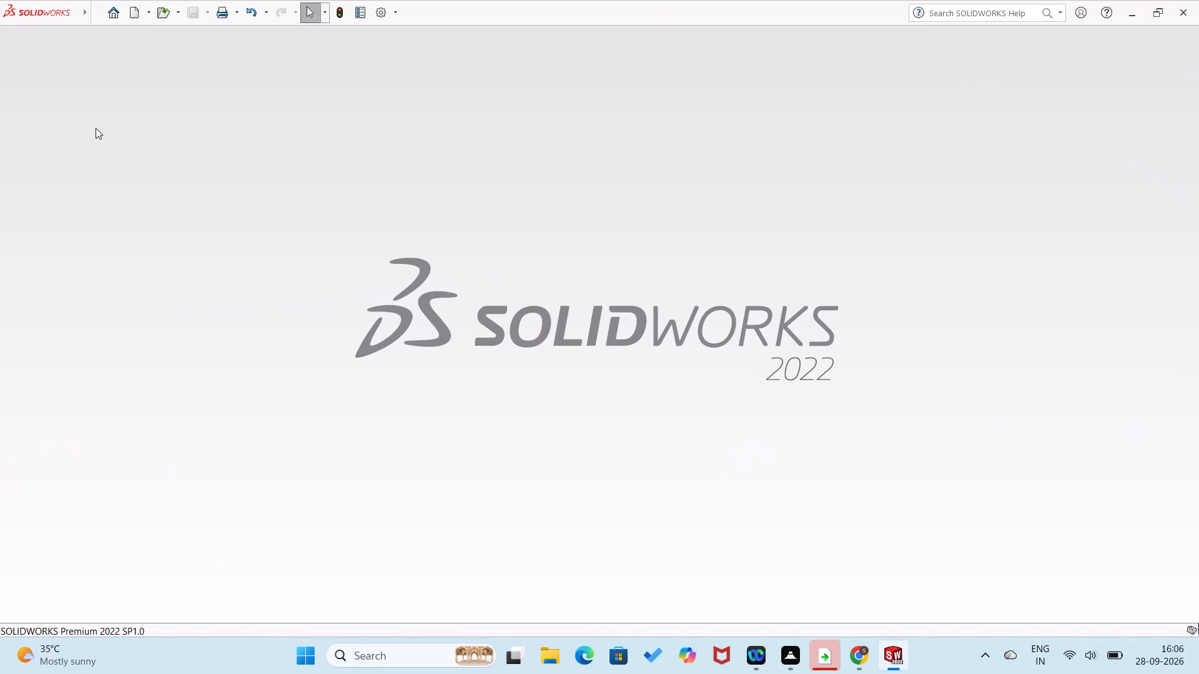
Create a new part document.
{"action": "left_click", "coordinate": [117, 9]}
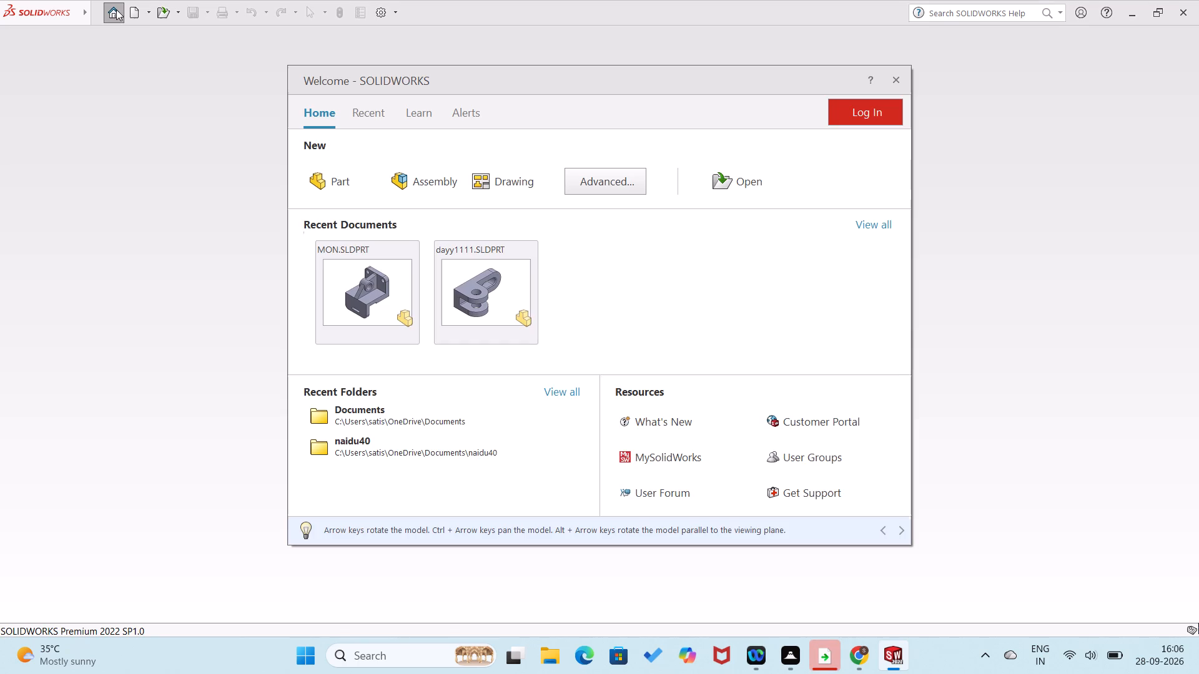
{"action": "left_click", "coordinate": [329, 189]}
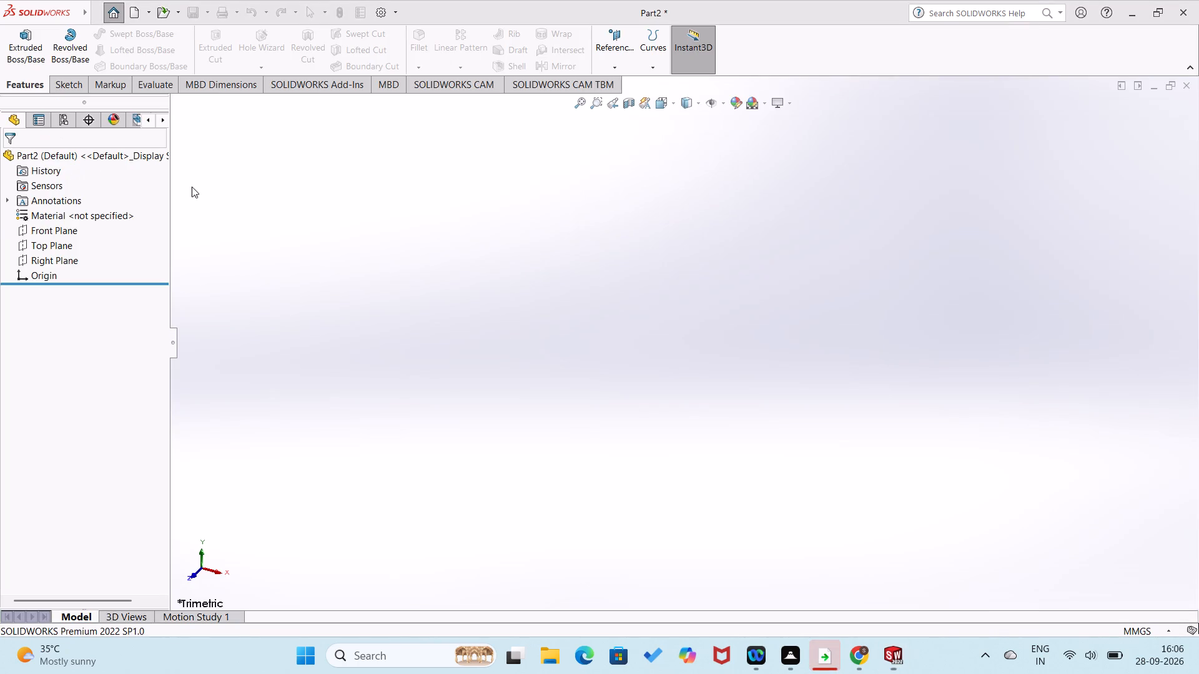
On the Front Plane, sketch a closed profile from the origin with a base about 92 mm wide, sides about 48 mm high and arc-rounded upper corners.
{"action": "left_click", "coordinate": [67, 230]}
{"action": "left_click", "coordinate": [74, 214]}
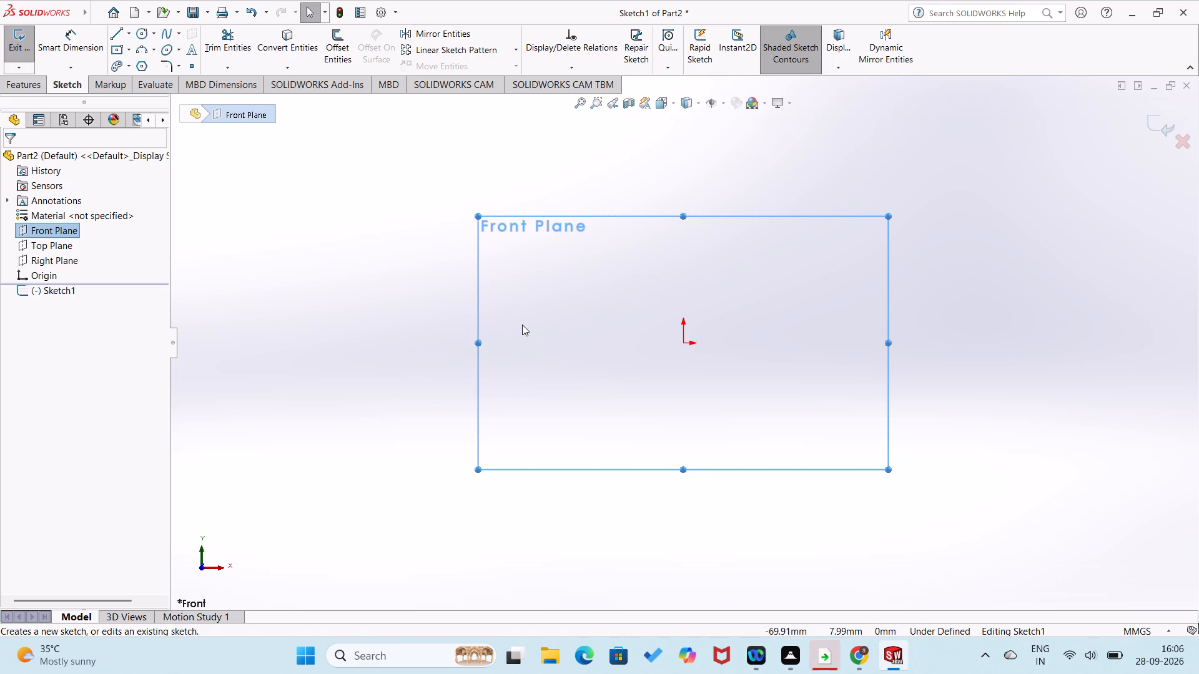
{"action": "right_click_drag", "start_coordinate": [578, 343], "coordinate": [486, 368]}
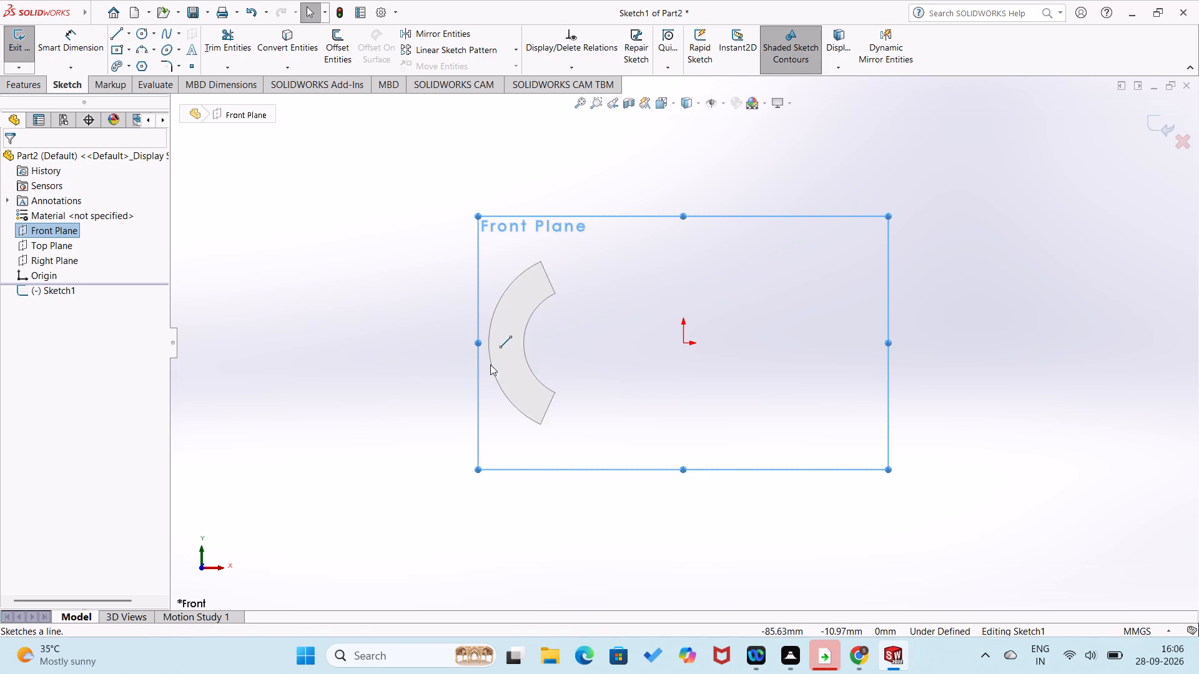
{"action": "left_click", "coordinate": [684, 345]}
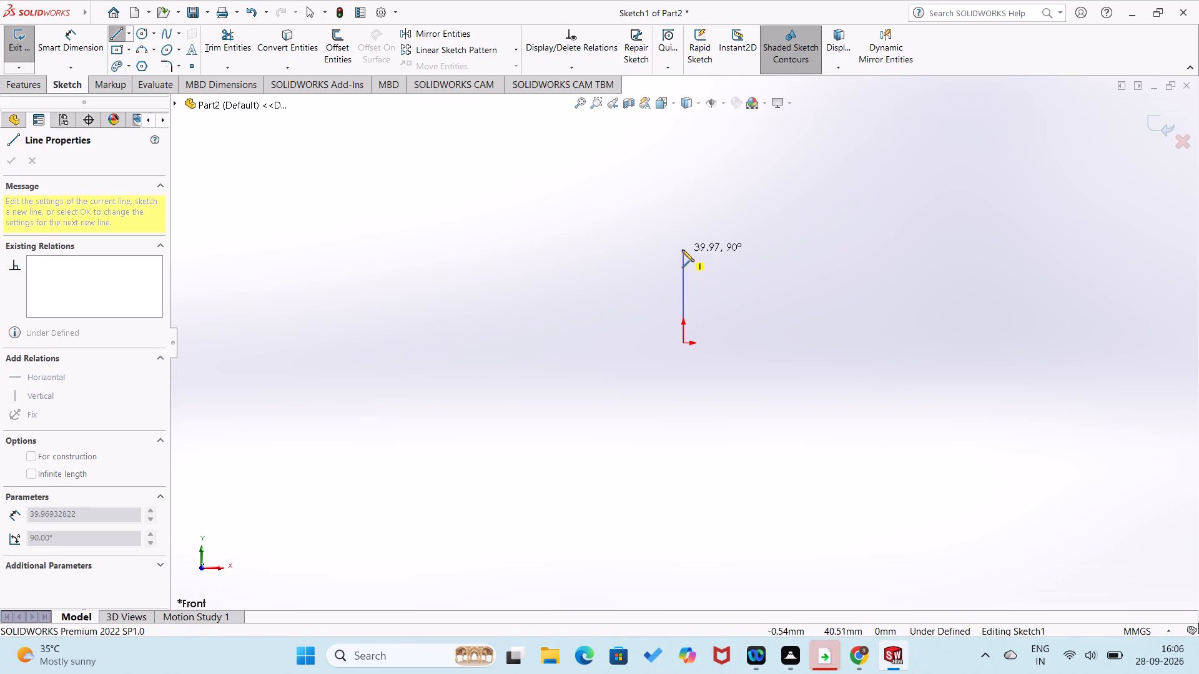
{"action": "left_click", "coordinate": [682, 232]}
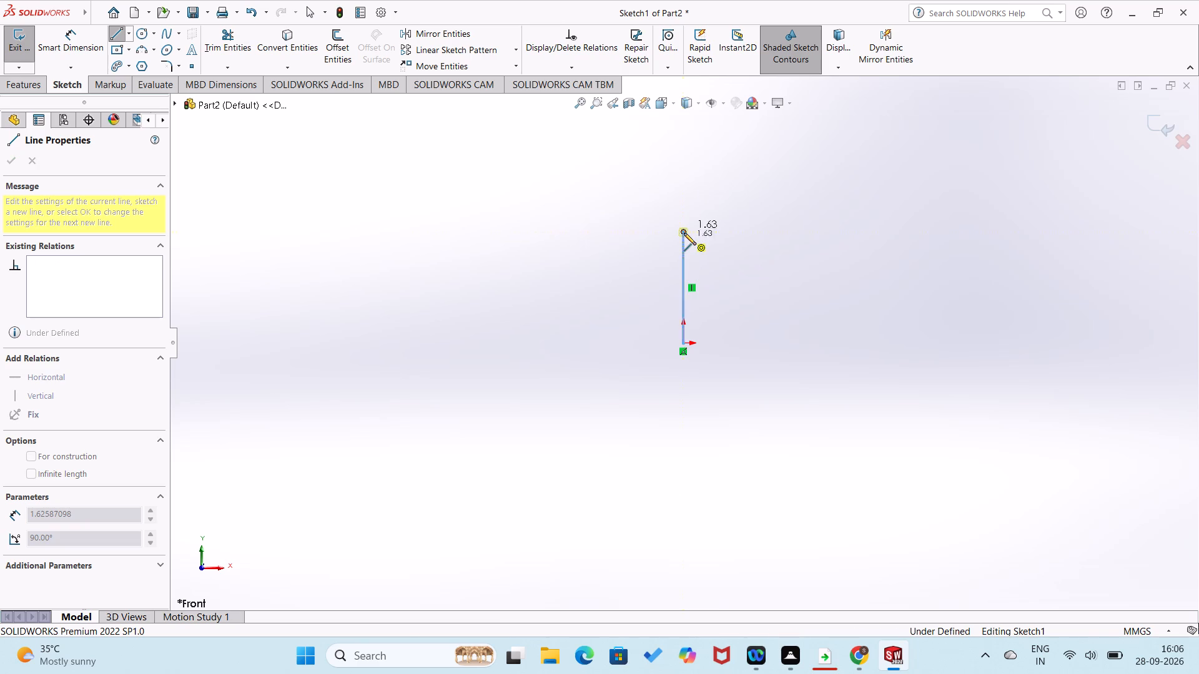
{"action": "left_click", "coordinate": [708, 190]}
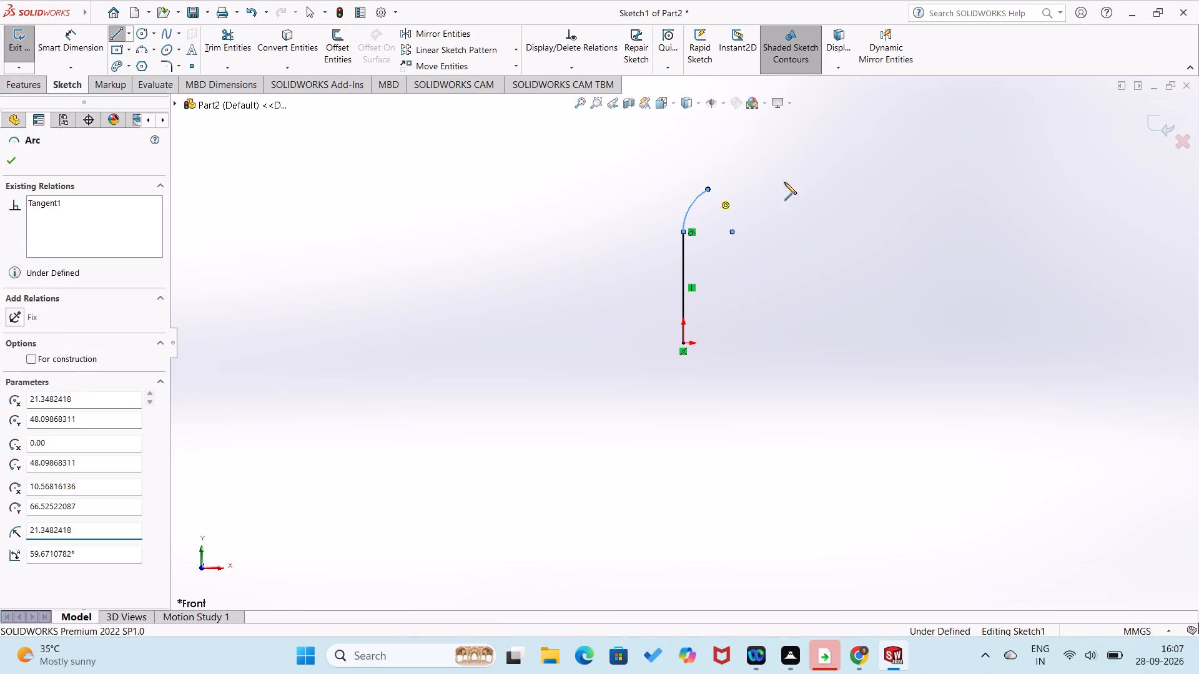
{"action": "left_click", "coordinate": [850, 183]}
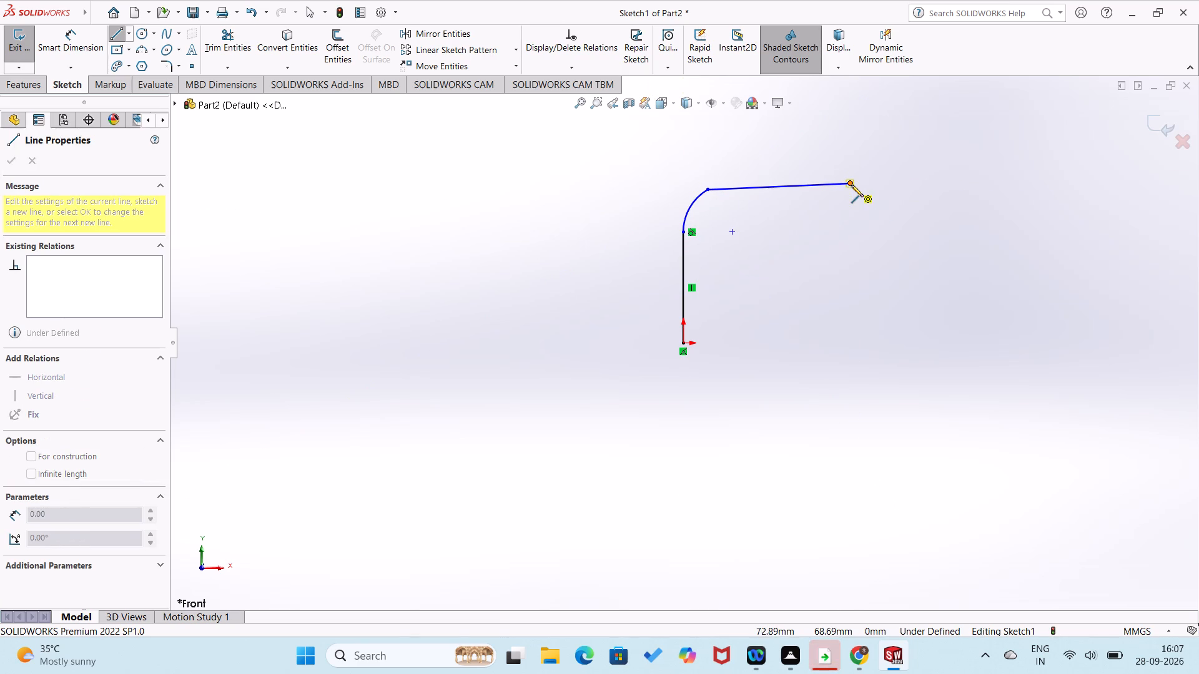
{"action": "left_click", "coordinate": [895, 232]}
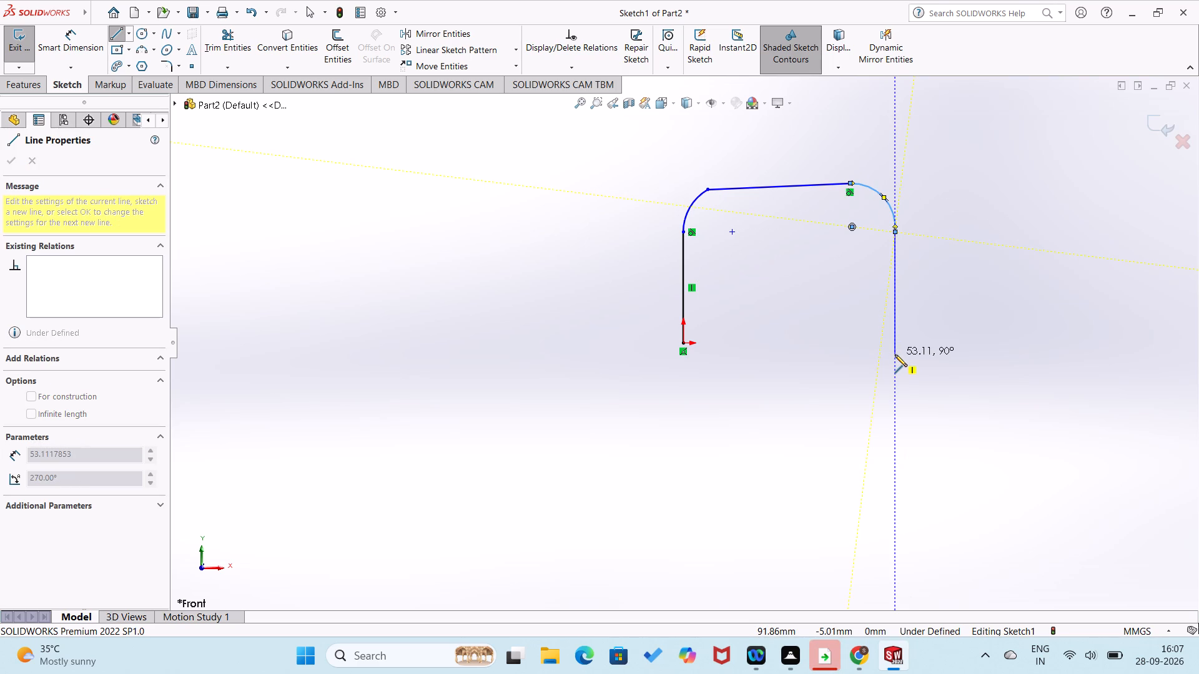
{"action": "left_click", "coordinate": [892, 341]}
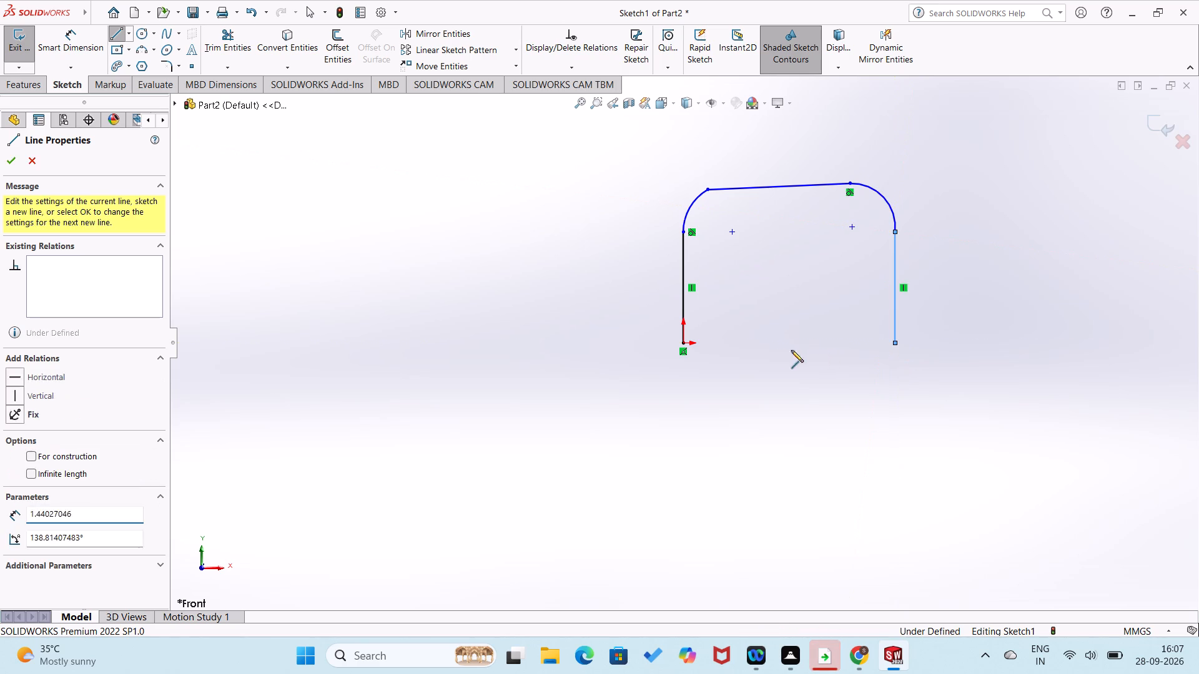
{"action": "left_click", "coordinate": [684, 342]}
Dimension the vertical distance from the base line to the upper-left arc's centre as 53 mm.
{"action": "right_click_drag", "start_coordinate": [656, 379], "coordinate": [643, 300]}
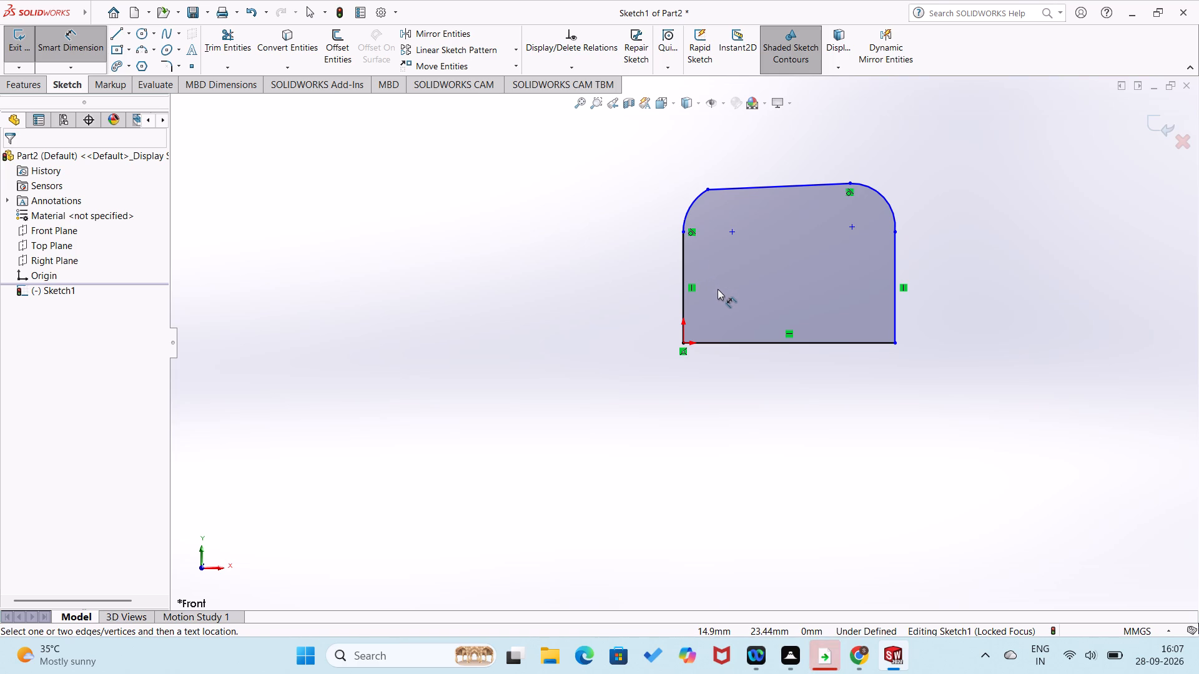
{"action": "left_click", "coordinate": [731, 232]}
{"action": "left_click", "coordinate": [742, 345]}
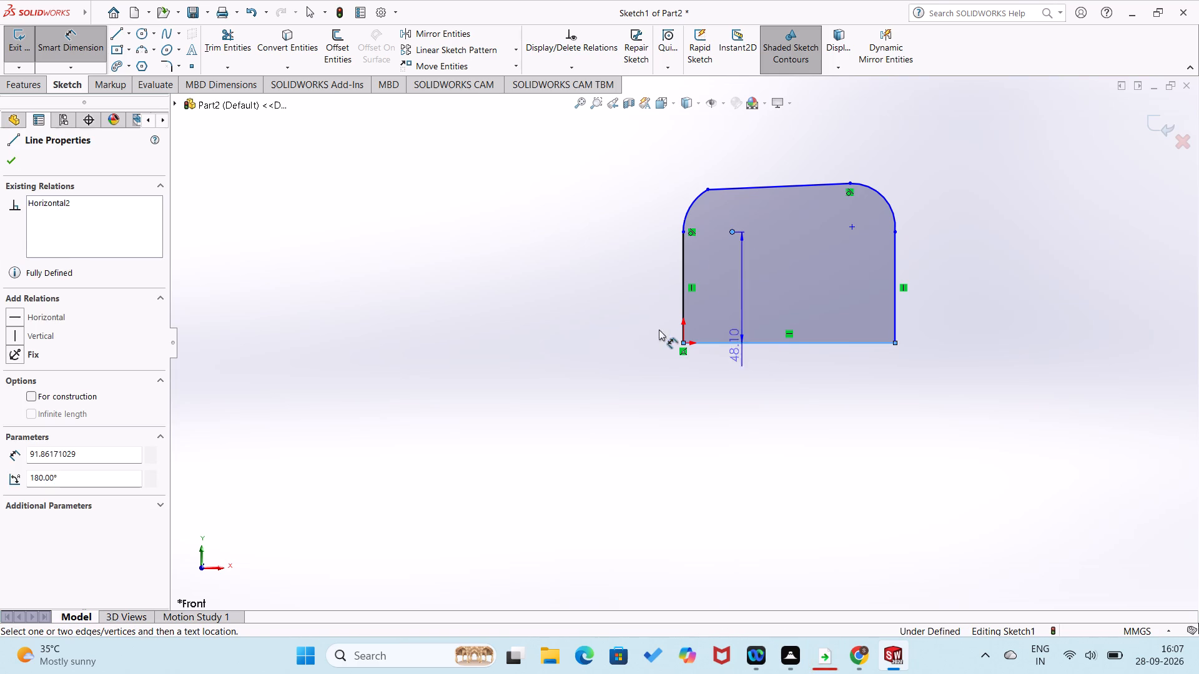
{"action": "left_click", "coordinate": [638, 330]}
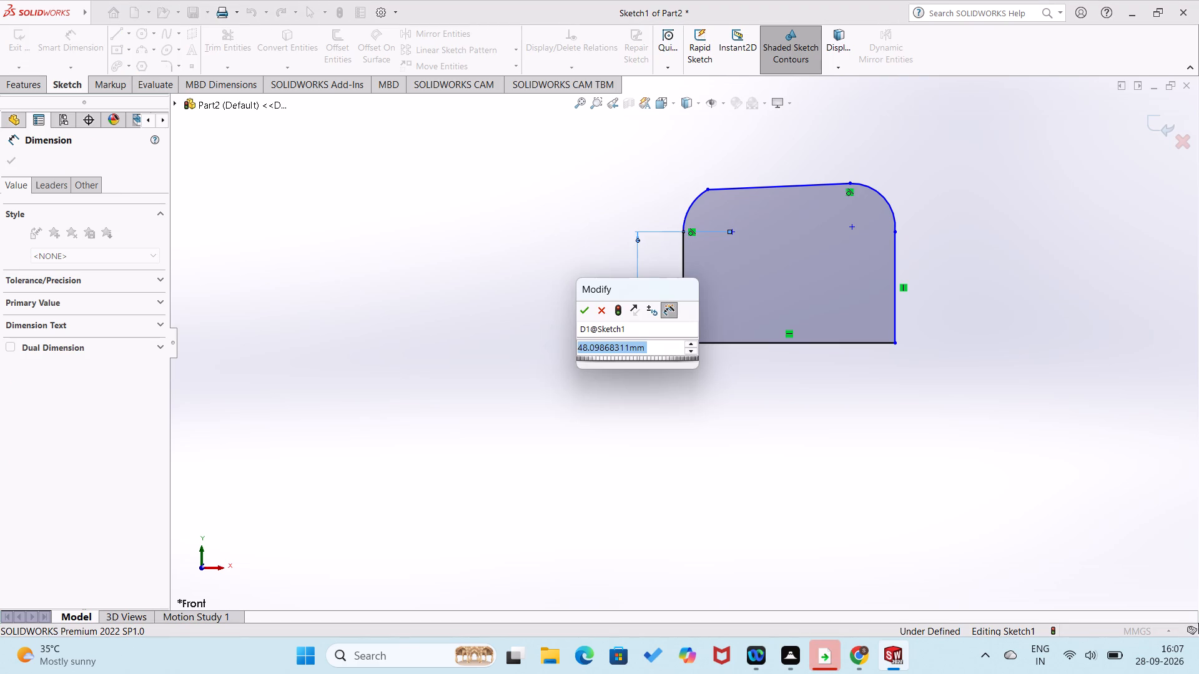
{"action": "type", "text": "53"}
{"action": "key", "text": "Return"}
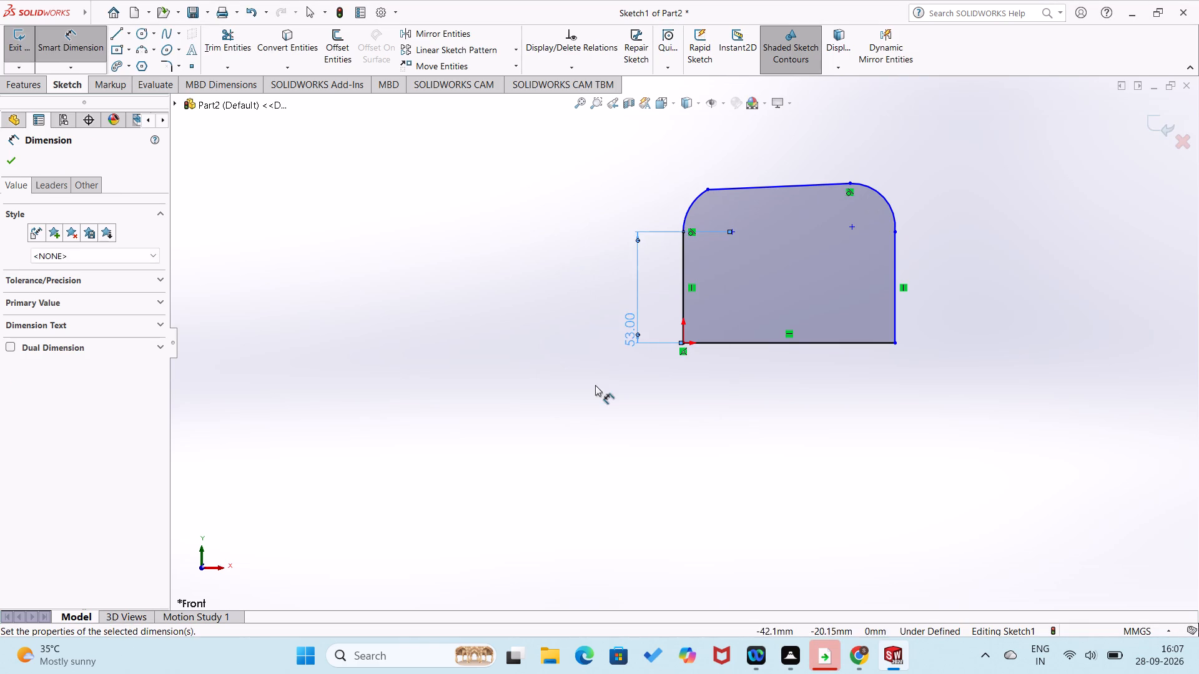
{"action": "left_click", "coordinate": [595, 385]}
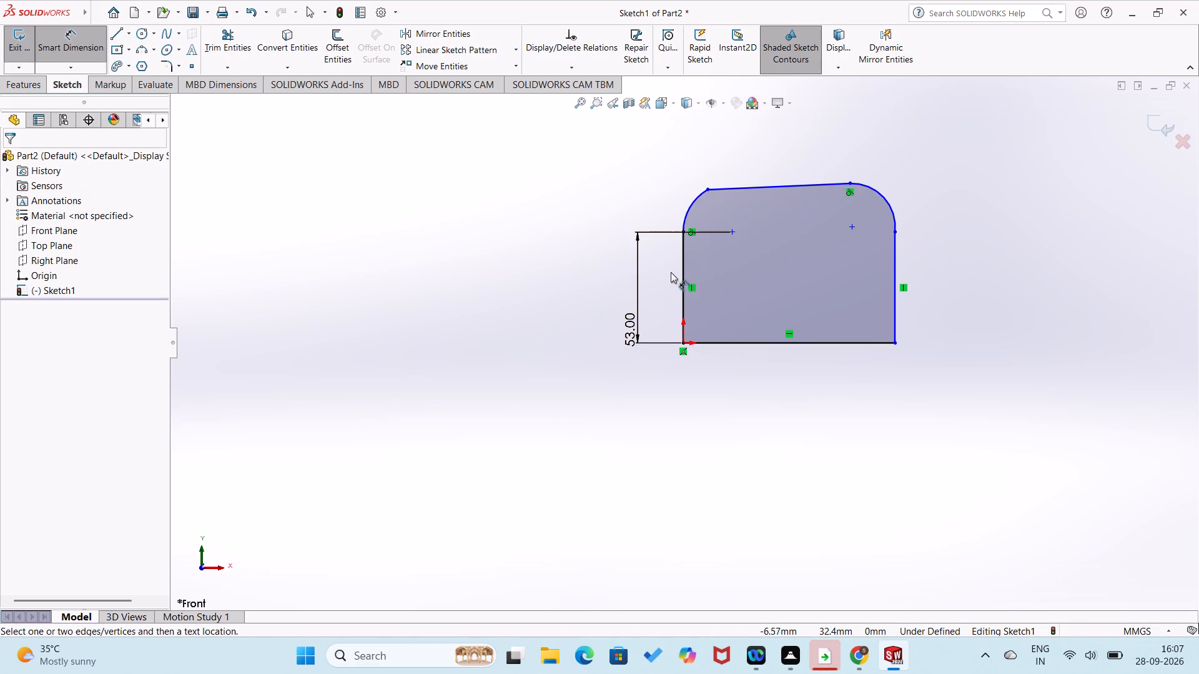
Dimension the upper-right corner arc's radius as 18 mm.
{"action": "left_click", "coordinate": [881, 193]}
{"action": "left_click", "coordinate": [899, 168]}
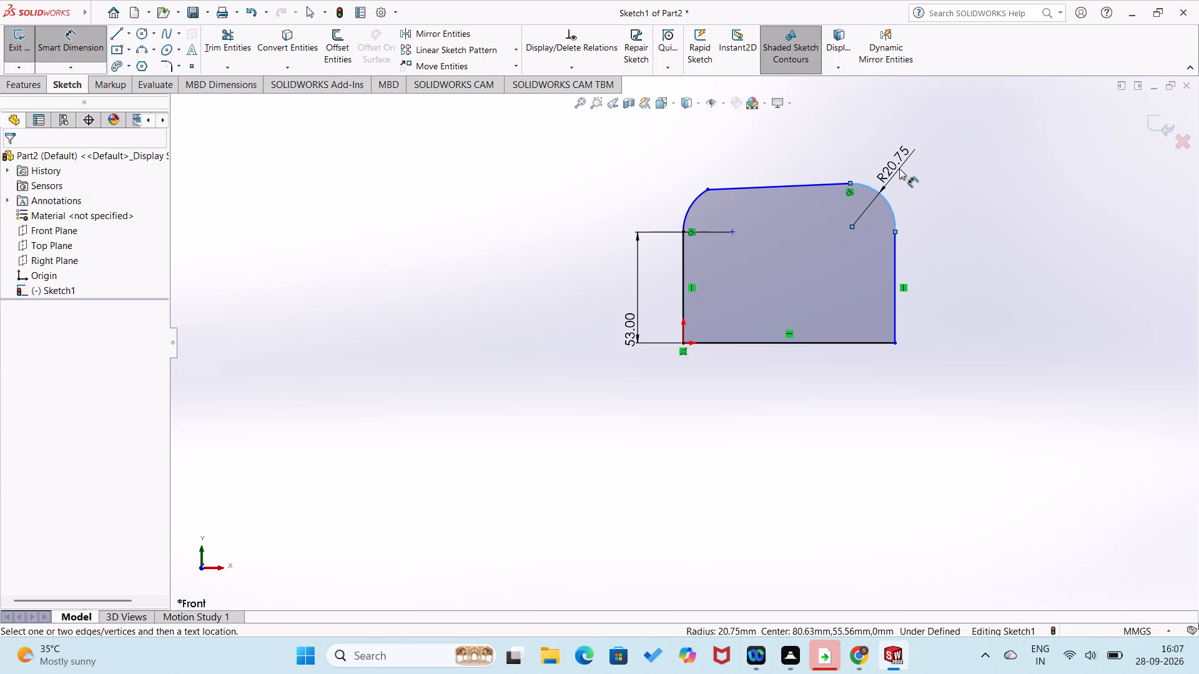
{"action": "type", "text": "18"}
{"action": "key", "text": "Return"}
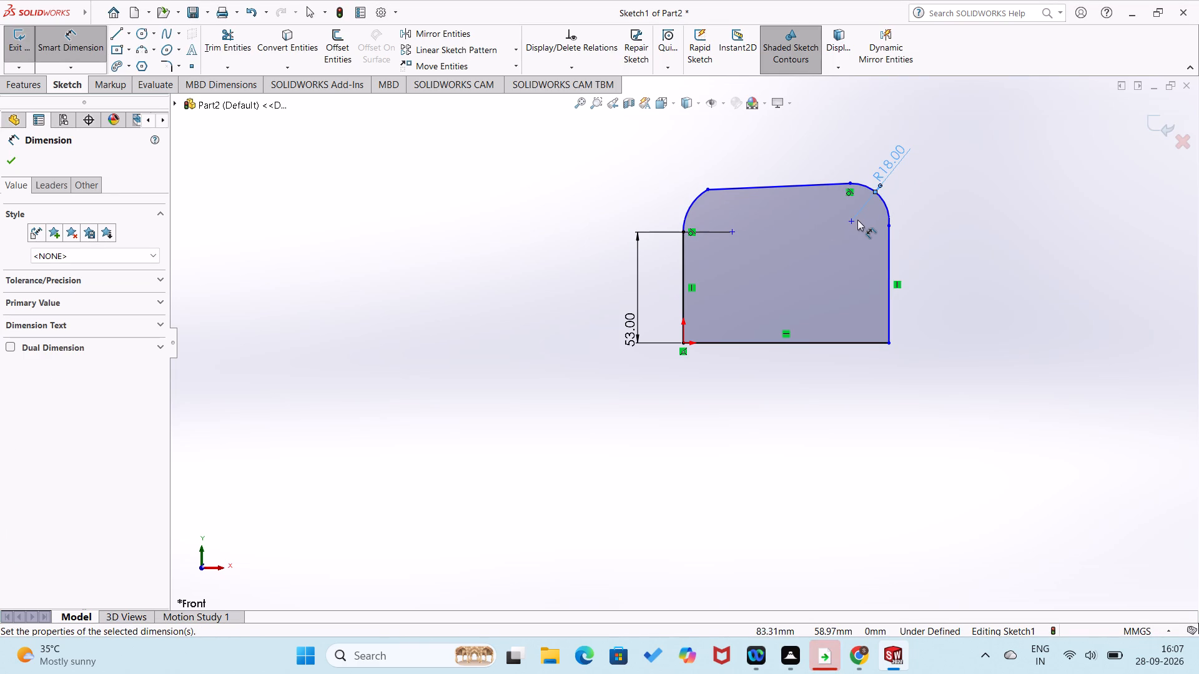
Dimension the vertical distance from the base line to the upper-right arc's centre as 53 mm.
{"action": "left_click", "coordinate": [852, 220]}
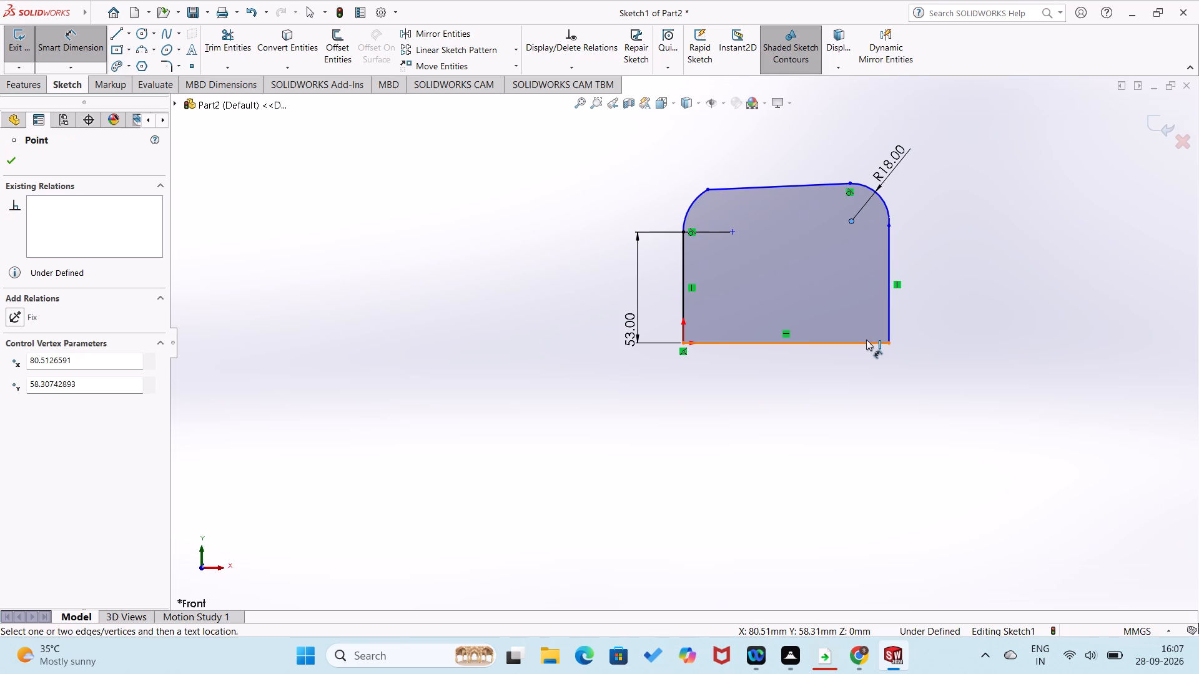
{"action": "left_click", "coordinate": [866, 339]}
{"action": "left_click", "coordinate": [944, 285]}
{"action": "type", "text": "53"}
{"action": "key", "text": "Return"}
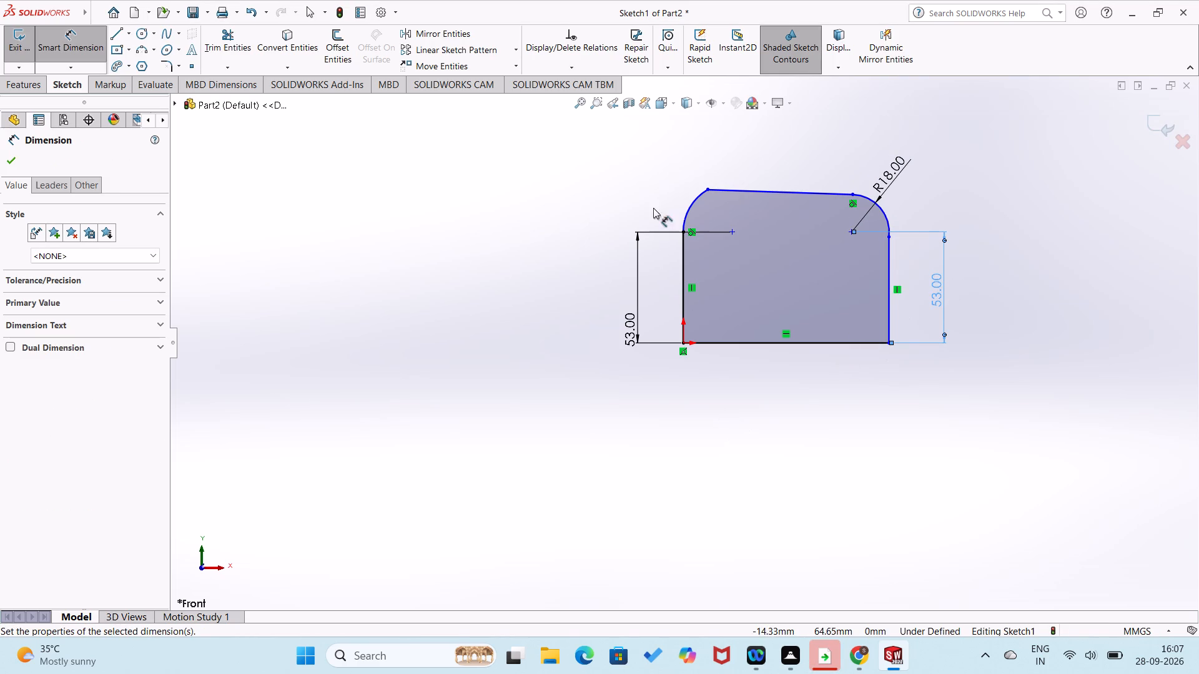
Dimension the upper-left corner arc's radius as 18 mm.
{"action": "left_click", "coordinate": [688, 210]}
{"action": "left_click", "coordinate": [678, 187]}
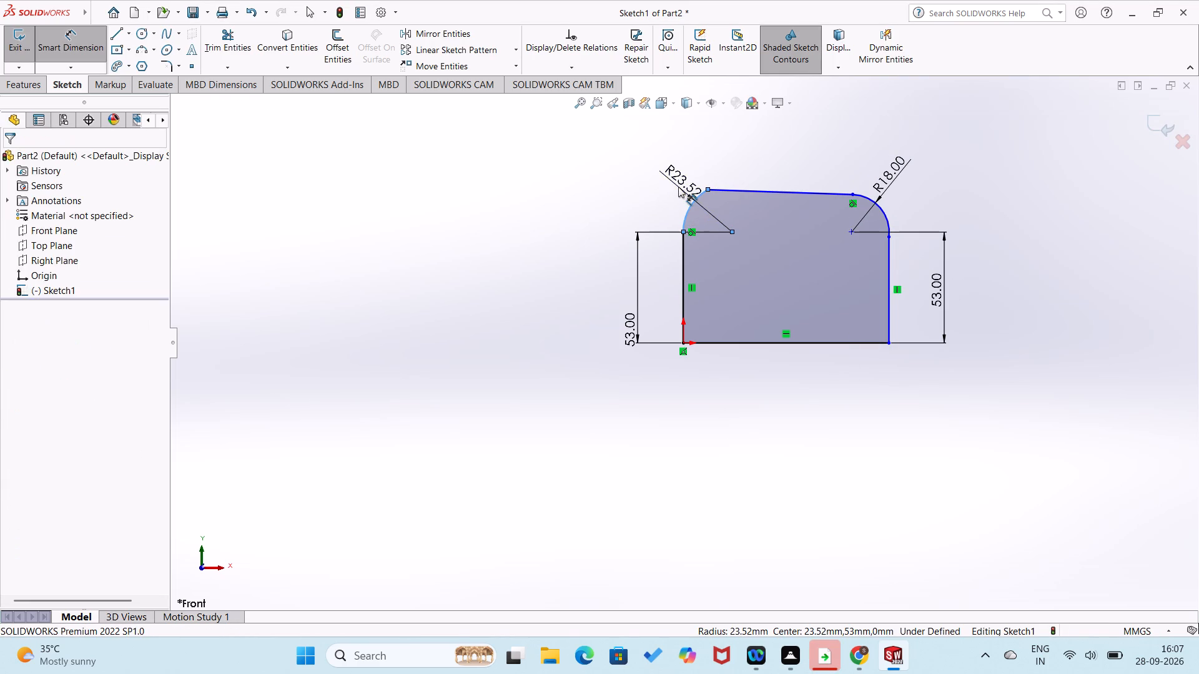
{"action": "type", "text": "18"}
{"action": "key", "text": "Return"}
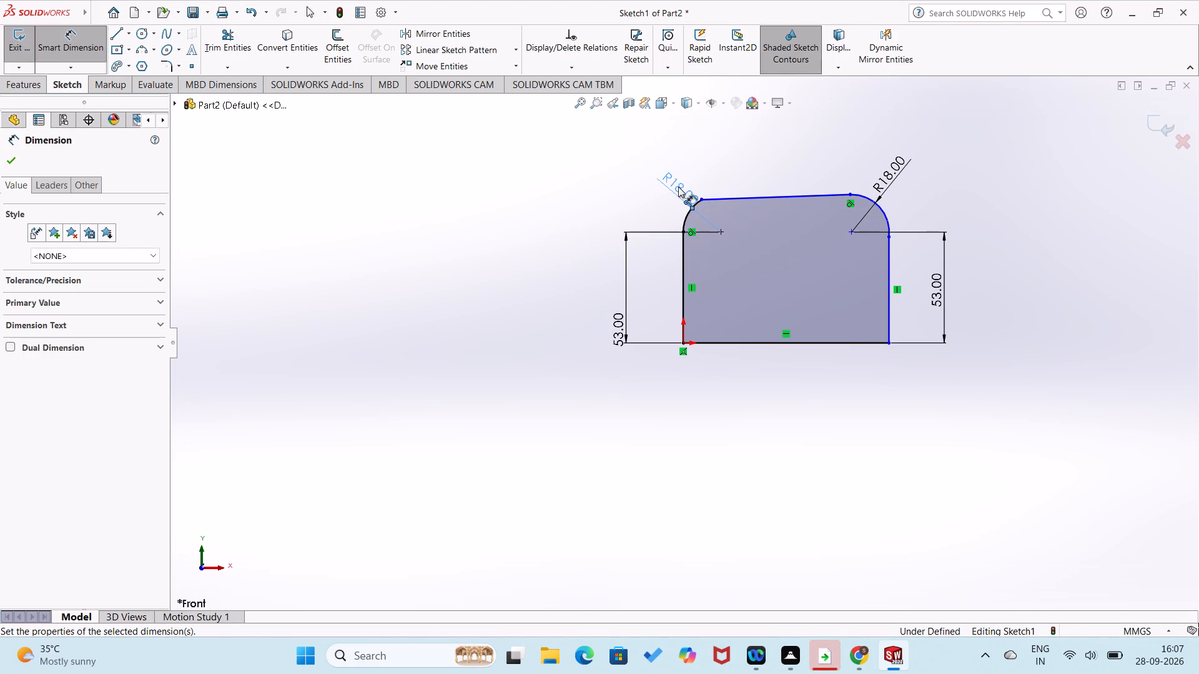
{"action": "left_click", "coordinate": [731, 173]}
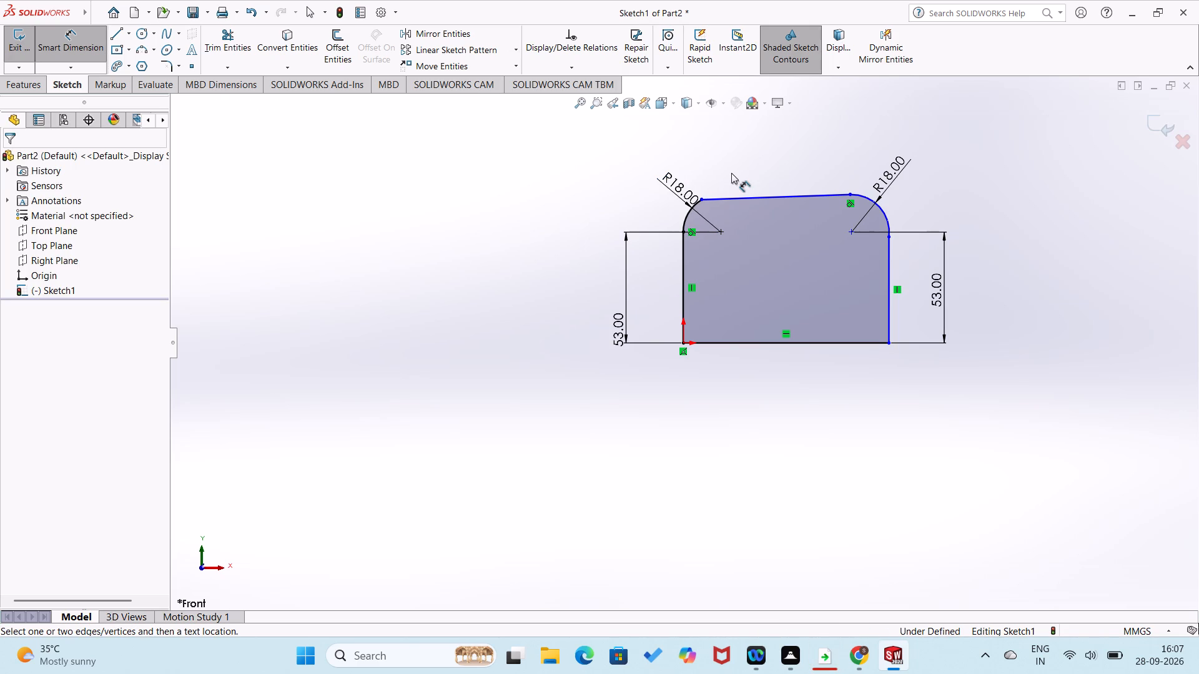
Close the current part and discard its unsaved changes.
{"action": "left_click", "coordinate": [1187, 82]}
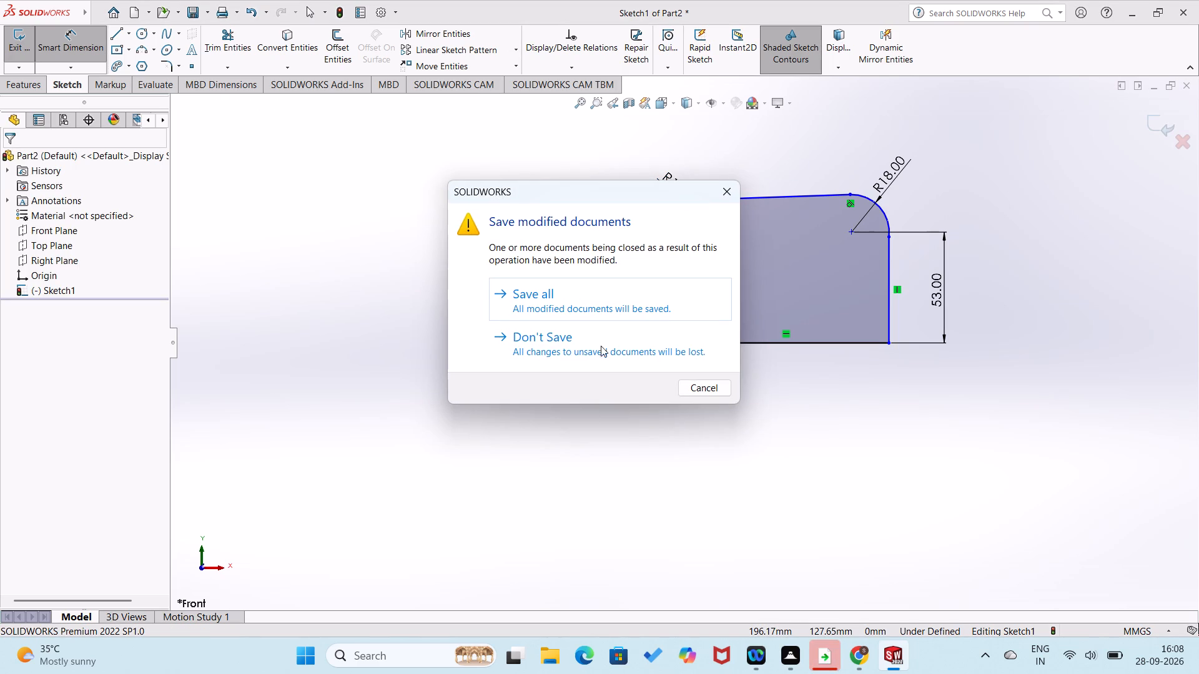
{"action": "left_click", "coordinate": [601, 342]}
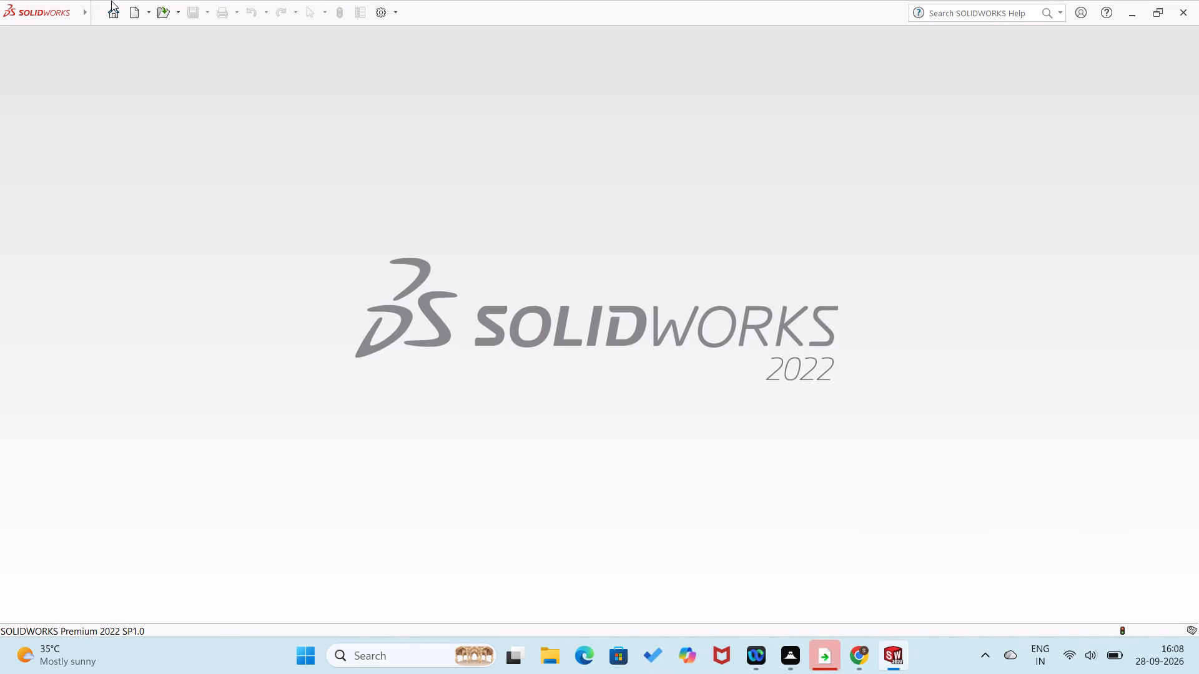
Create a new part document.
{"action": "left_click", "coordinate": [111, 4]}
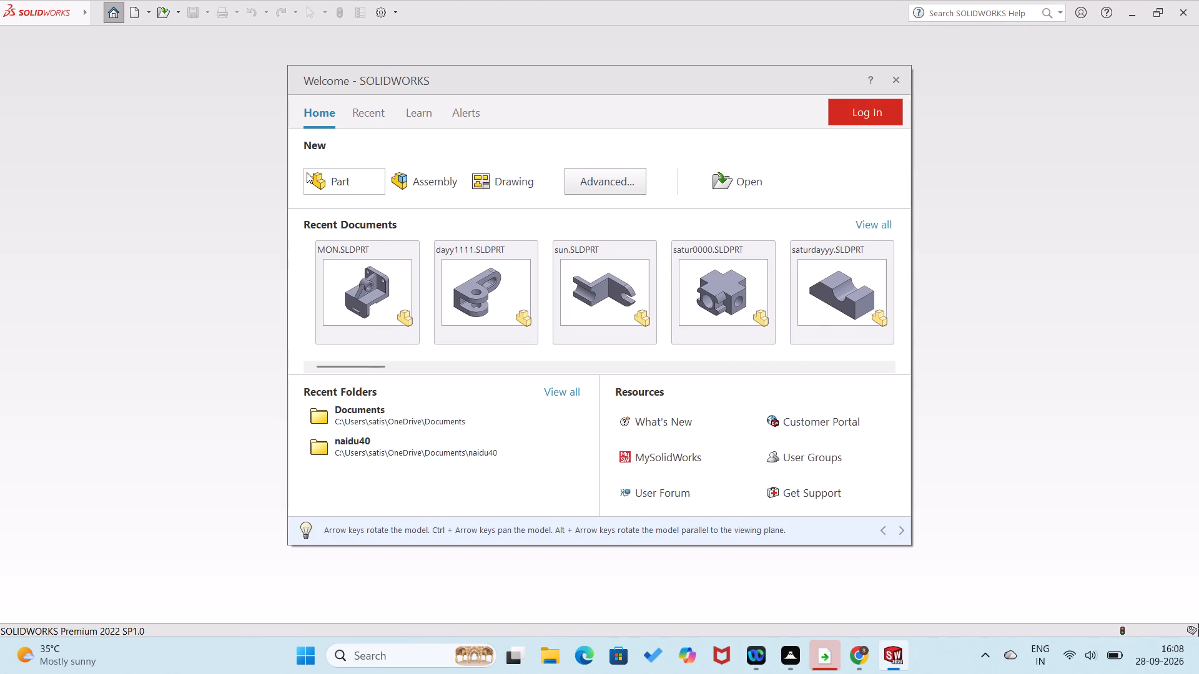
{"action": "left_click", "coordinate": [307, 187]}
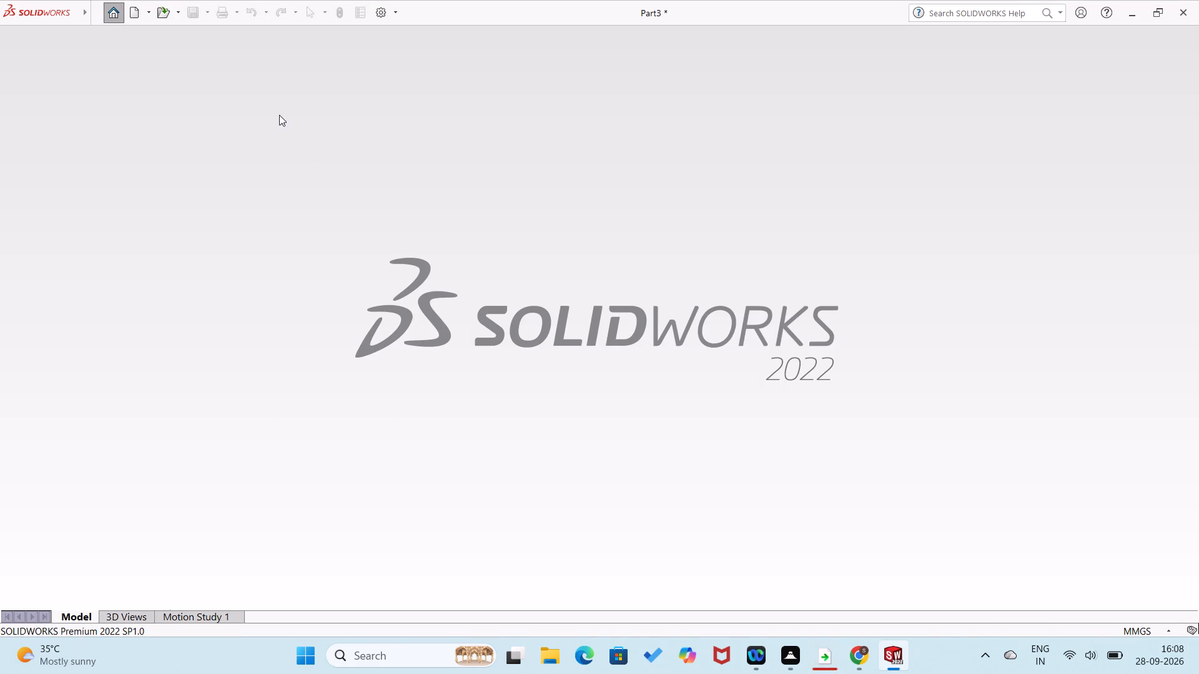
Sketch a closed rectangle on the Front Plane with lines from the origin, about 80 mm wide and 72 mm high.
{"action": "left_click", "coordinate": [59, 228]}
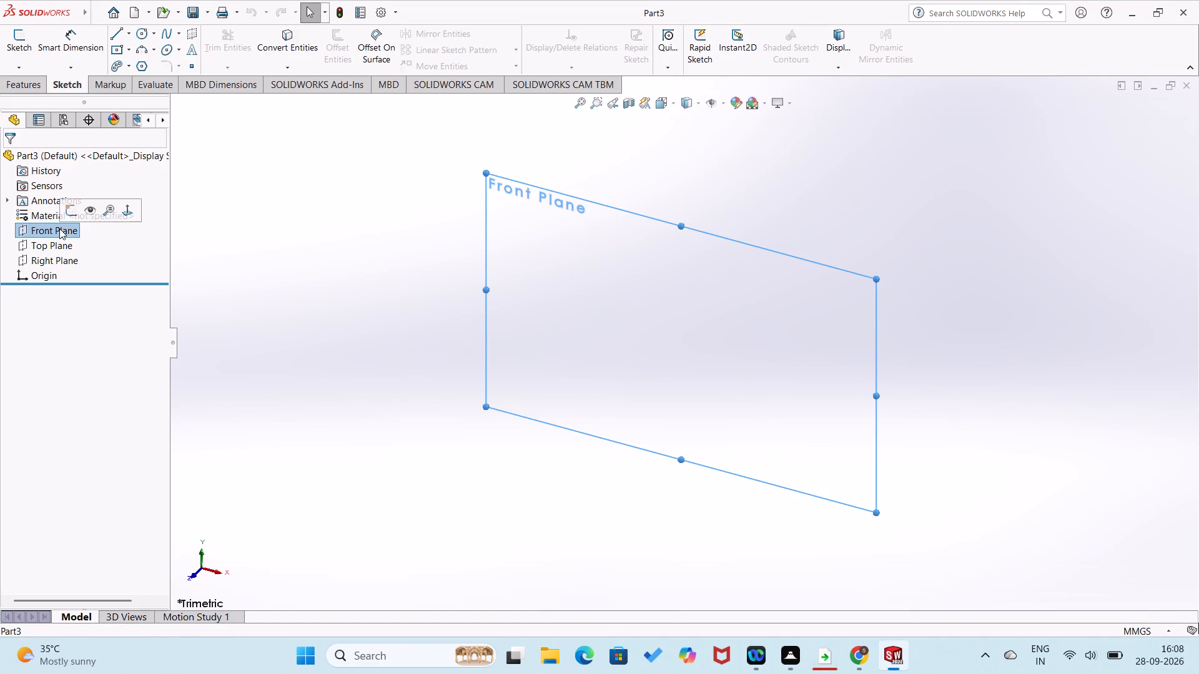
{"action": "left_click", "coordinate": [72, 217]}
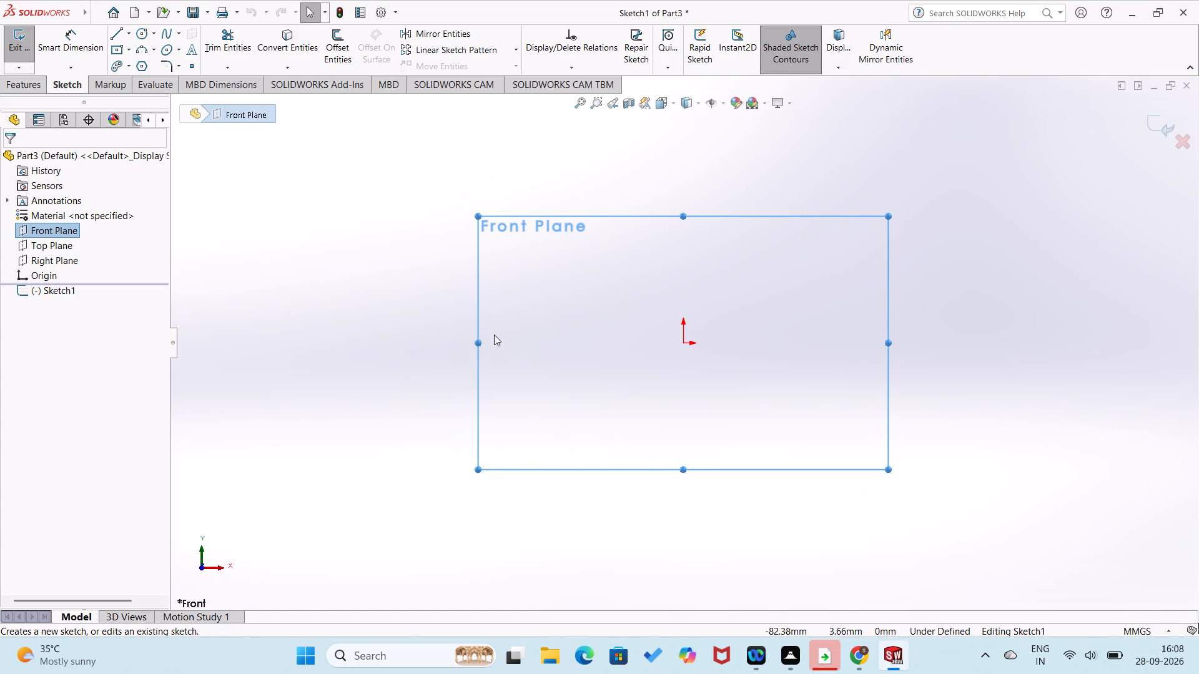
{"action": "right_click_drag", "start_coordinate": [490, 337], "coordinate": [343, 396]}
{"action": "left_click", "coordinate": [683, 341]}
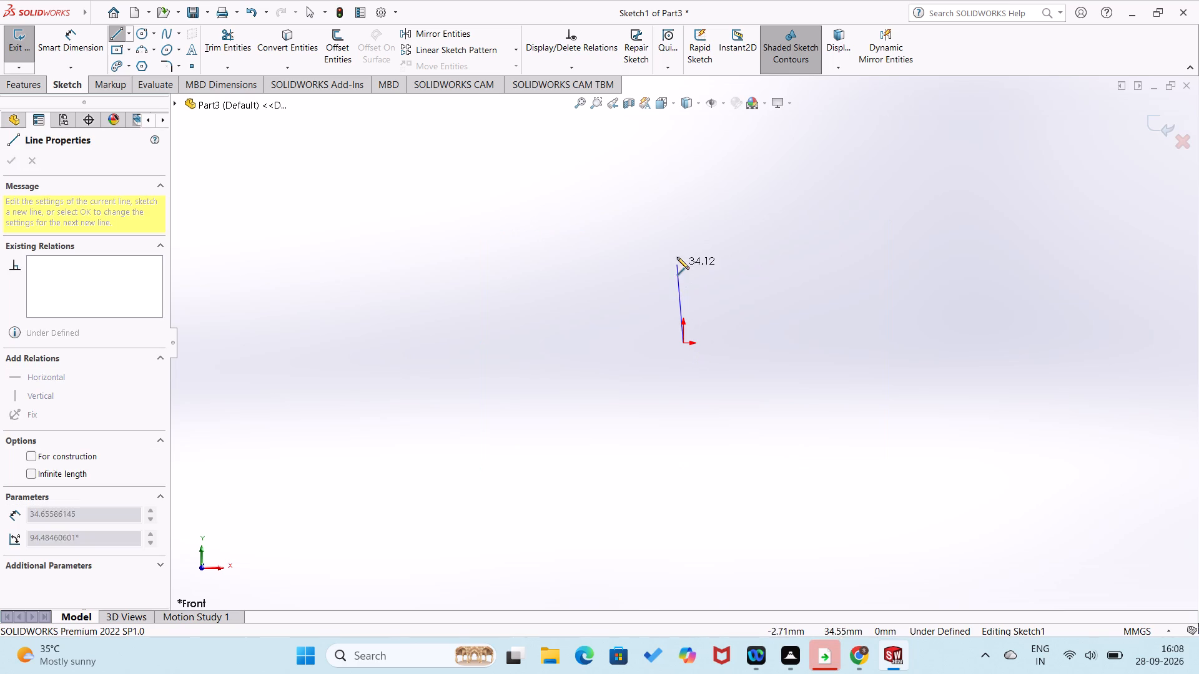
{"action": "left_click", "coordinate": [681, 205]}
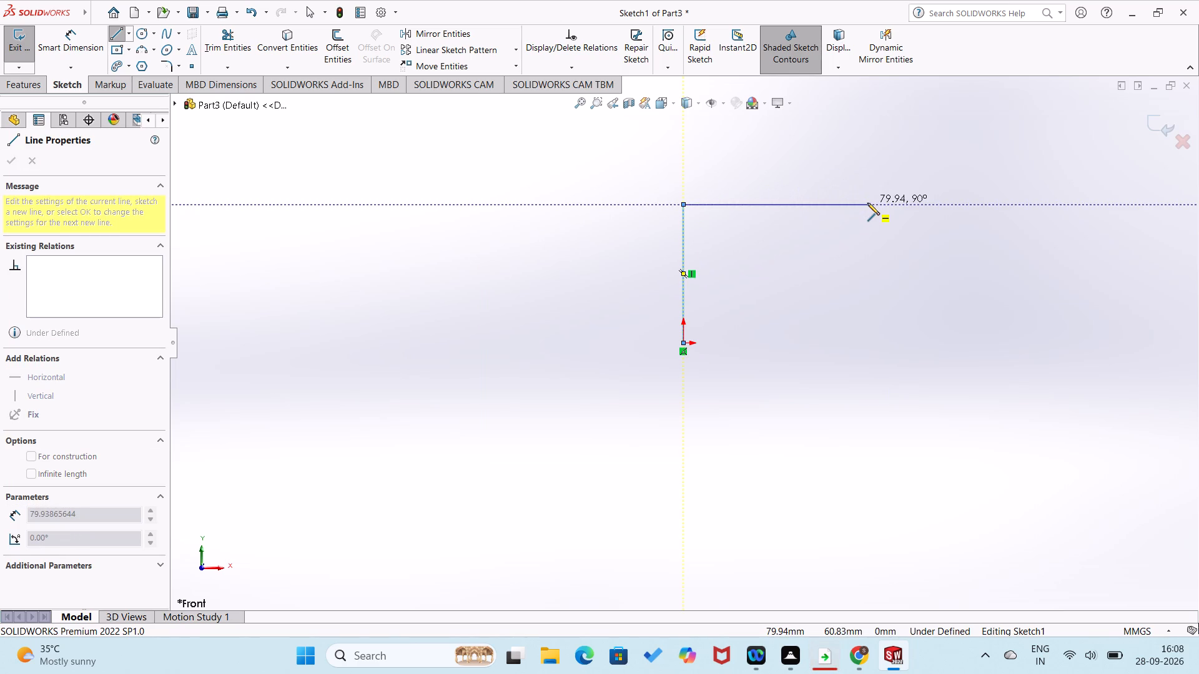
{"action": "left_click", "coordinate": [867, 203]}
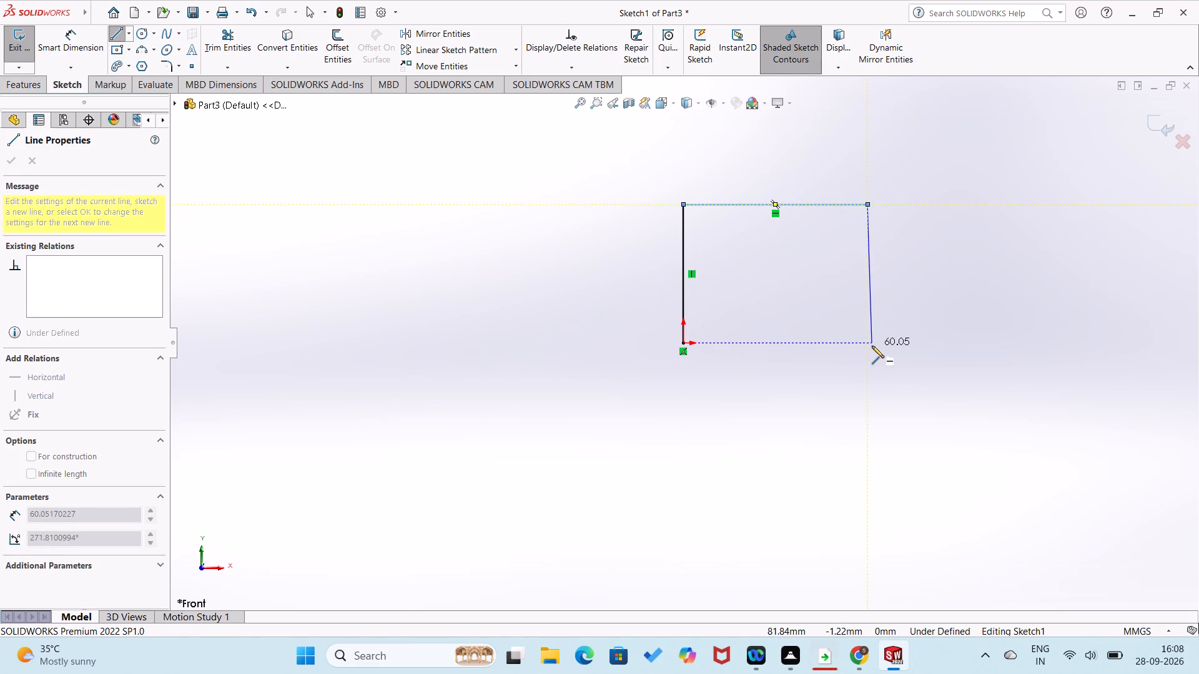
{"action": "left_click", "coordinate": [869, 346]}
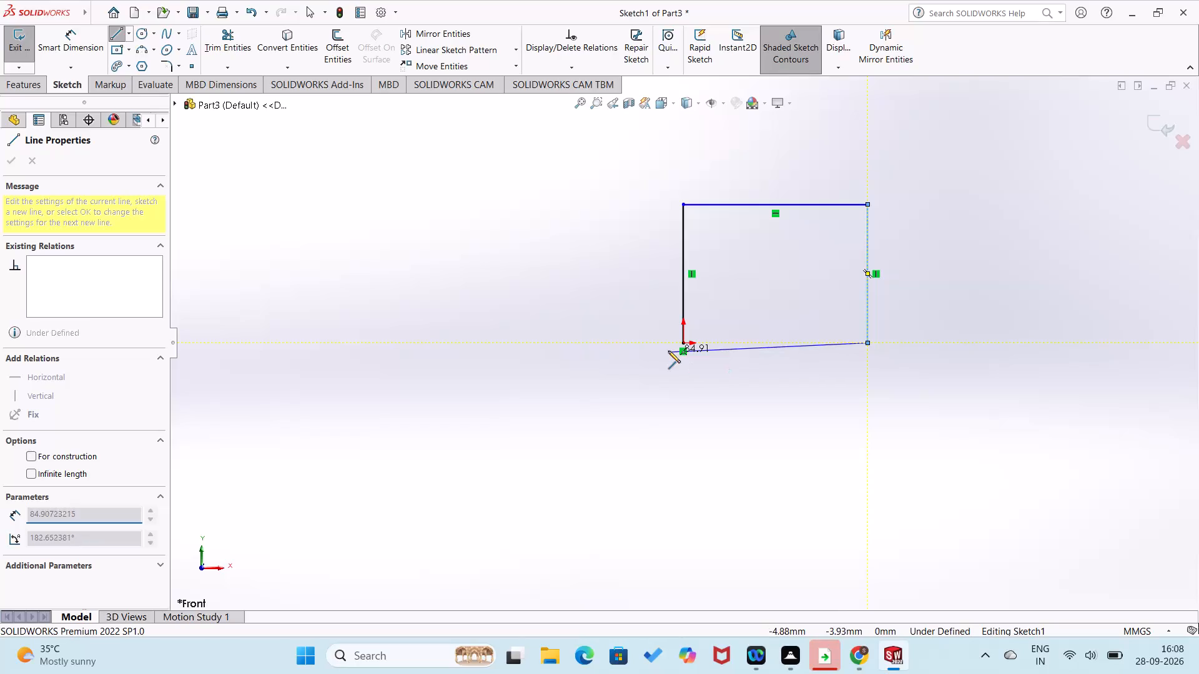
{"action": "left_click", "coordinate": [684, 342]}
Dimension the rectangle's bottom line as 96 mm.
{"action": "right_click_drag", "start_coordinate": [658, 384], "coordinate": [648, 253]}
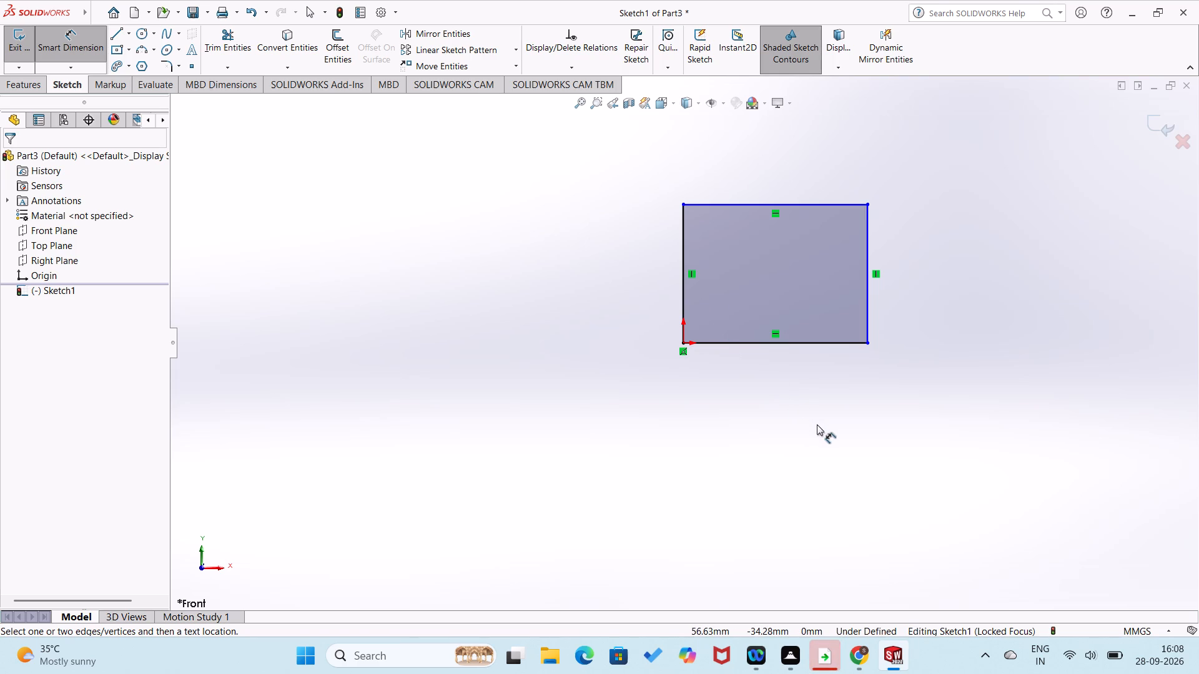
{"action": "left_click", "coordinate": [801, 343]}
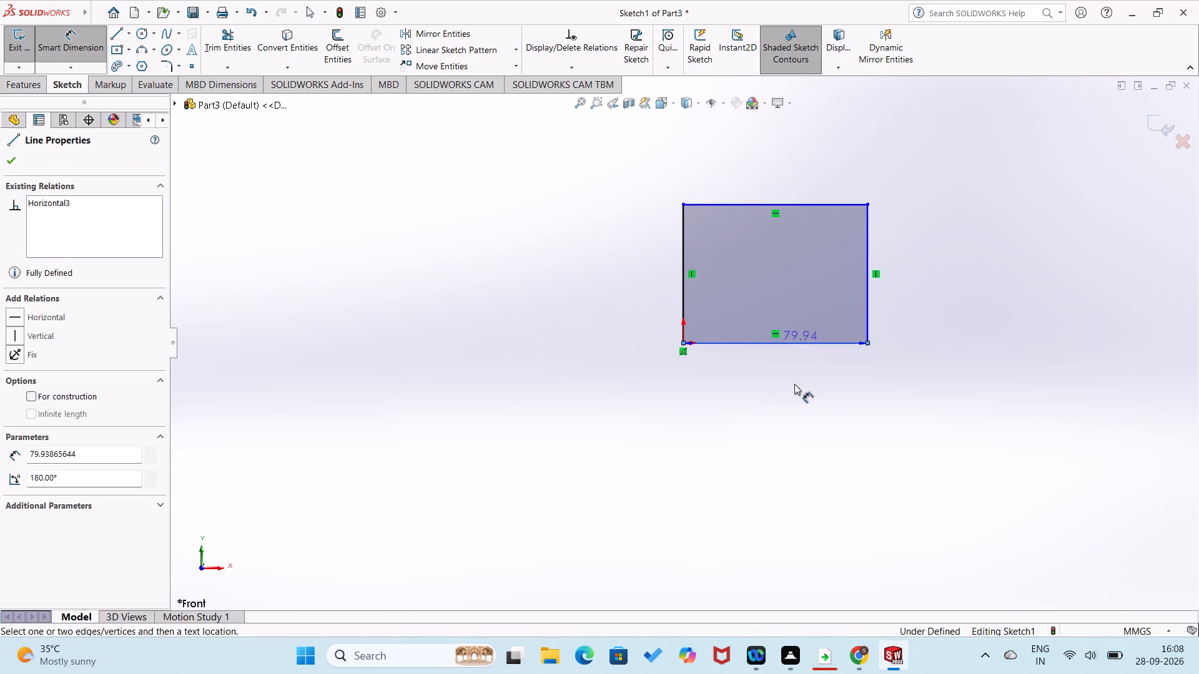
{"action": "left_click", "coordinate": [794, 388]}
{"action": "type", "text": "96"}
{"action": "key", "text": "Return"}
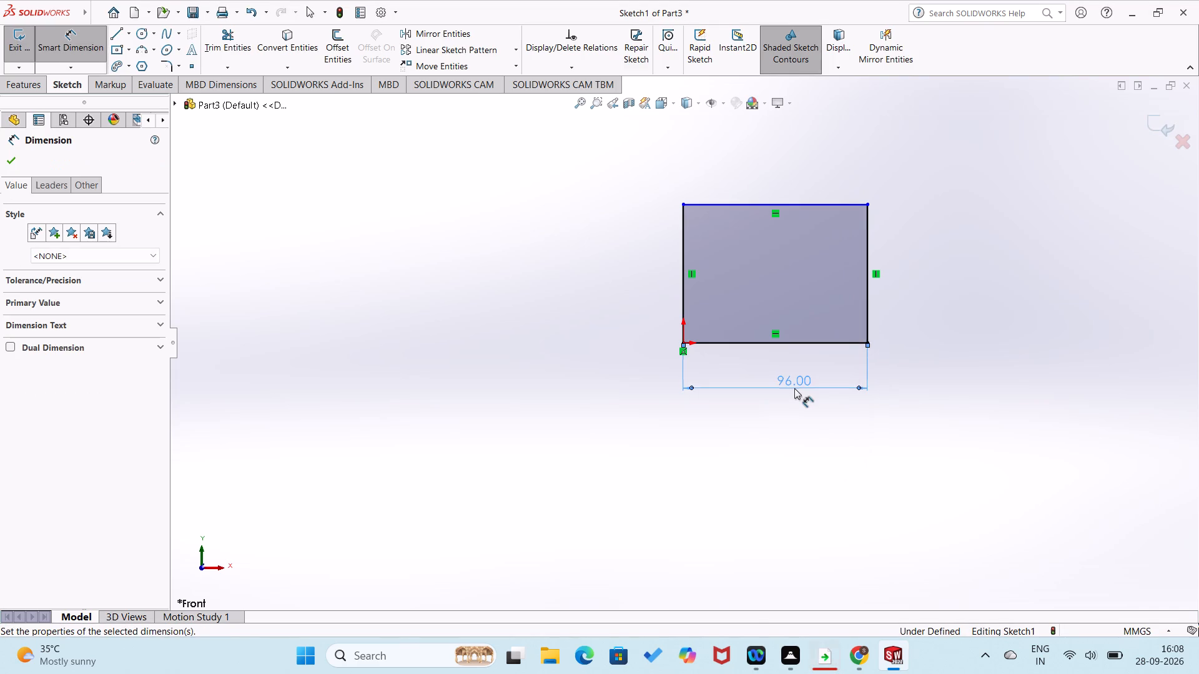
{"action": "left_click", "coordinate": [766, 422]}
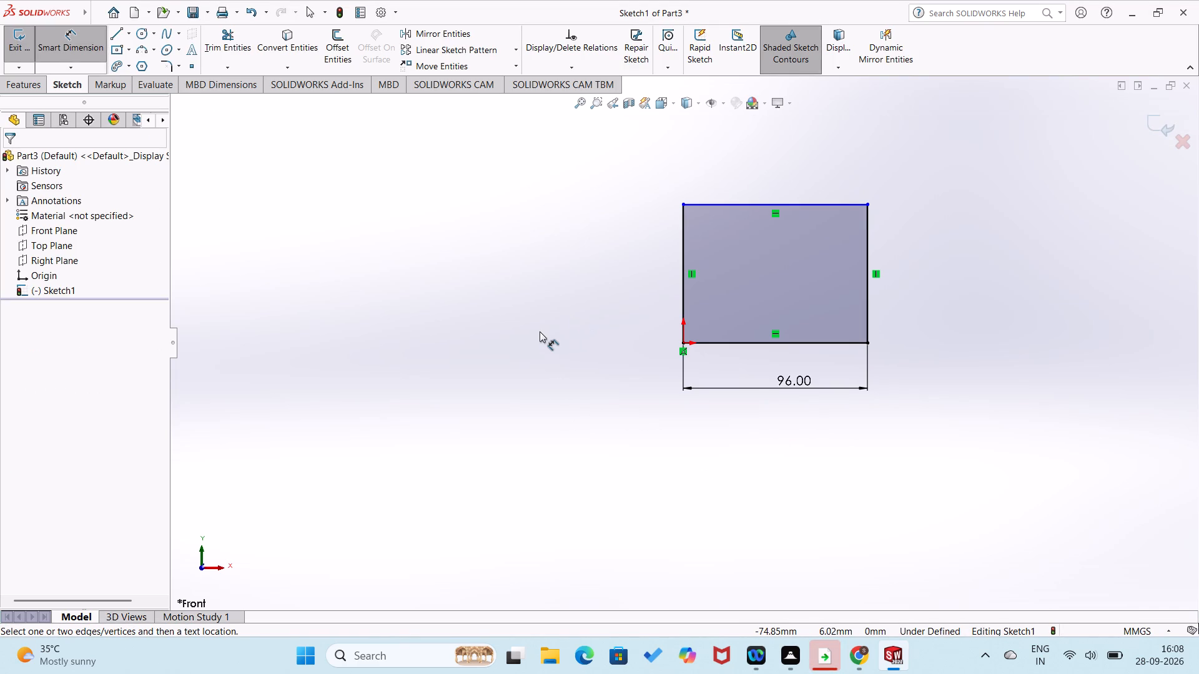
Dimension the rectangle's left line as 70 mm.
{"action": "left_click", "coordinate": [683, 247]}
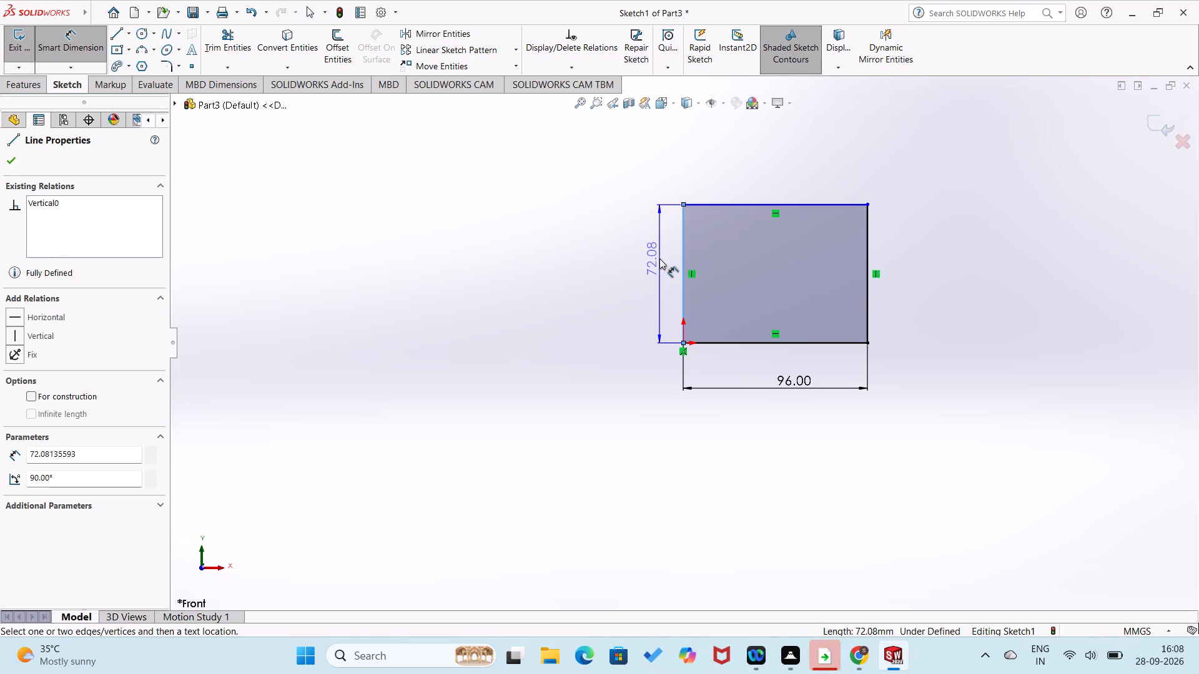
{"action": "left_click", "coordinate": [659, 258]}
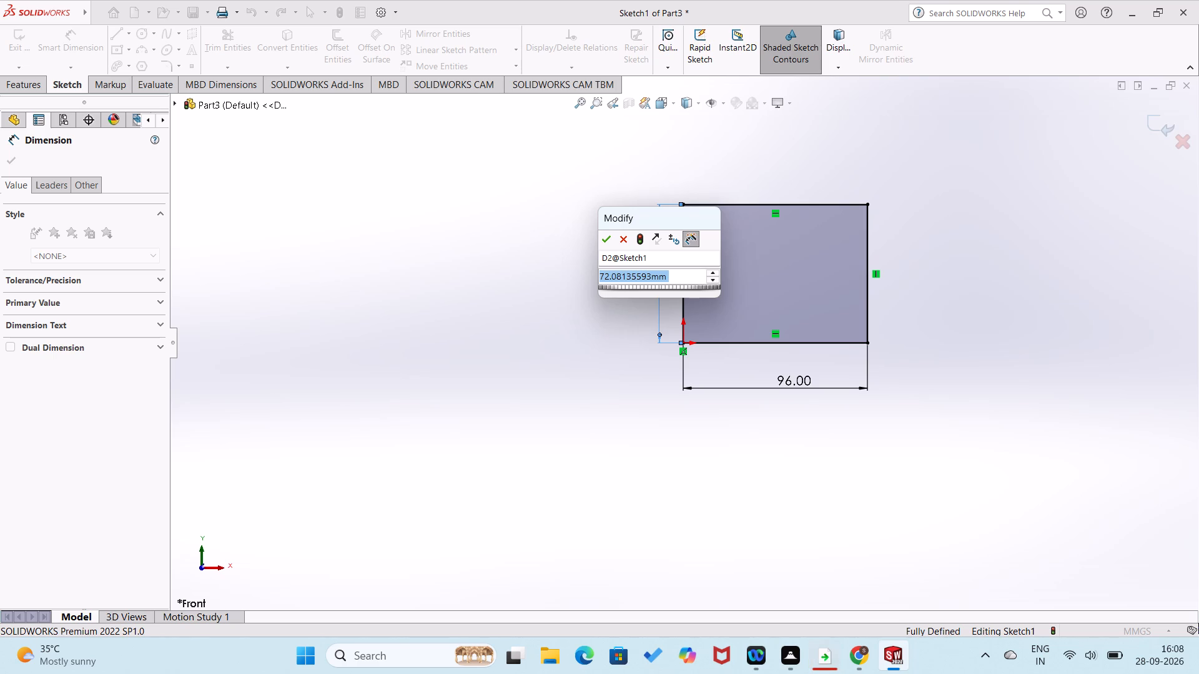
{"action": "type", "text": "70"}
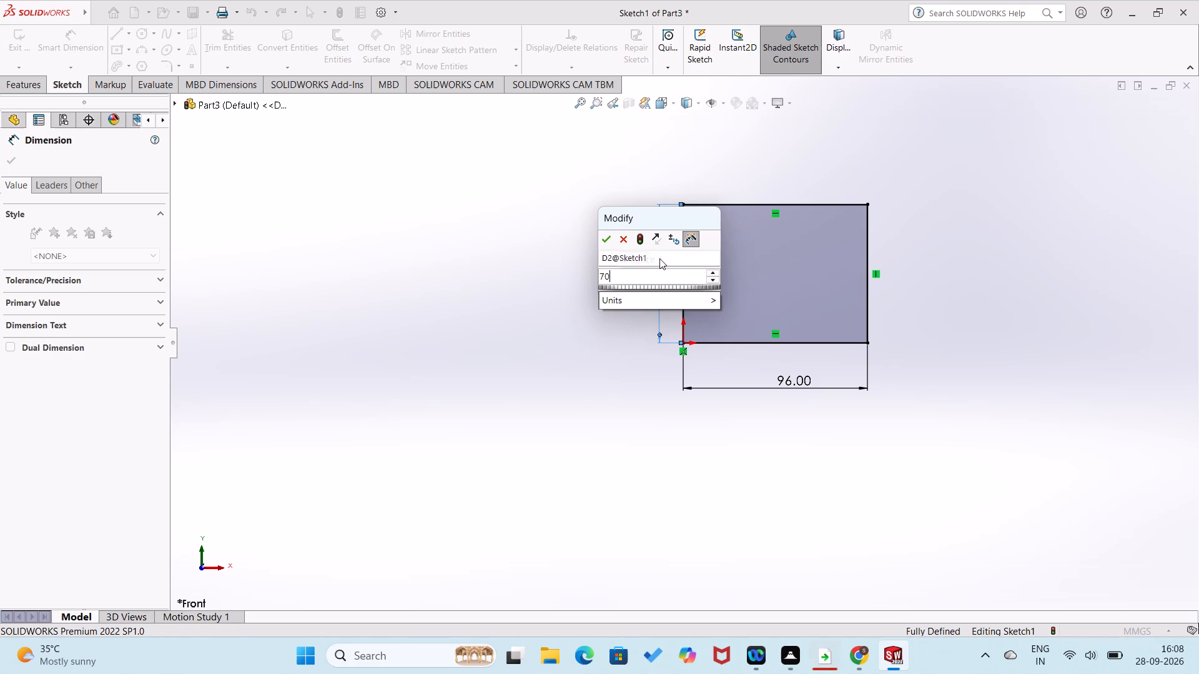
{"action": "key", "text": "Return"}
{"action": "left_click", "coordinate": [559, 430]}
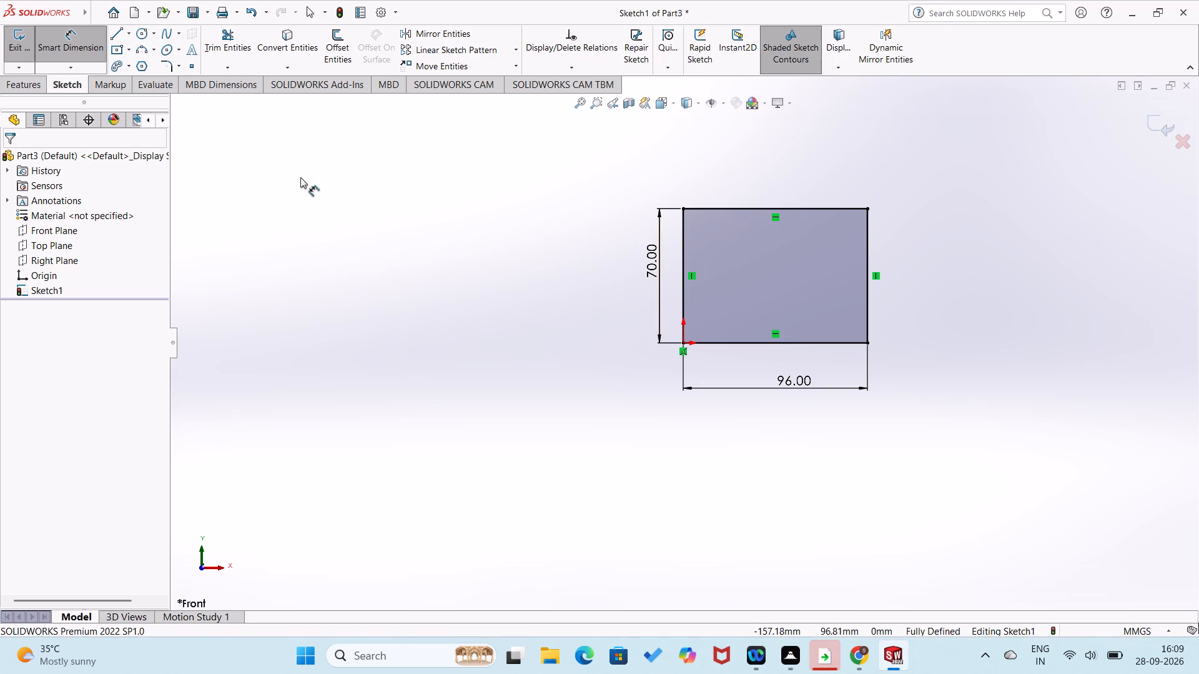
Extrude the rectangle as a boss with a blind depth of 18 mm.
{"action": "left_click", "coordinate": [33, 89]}
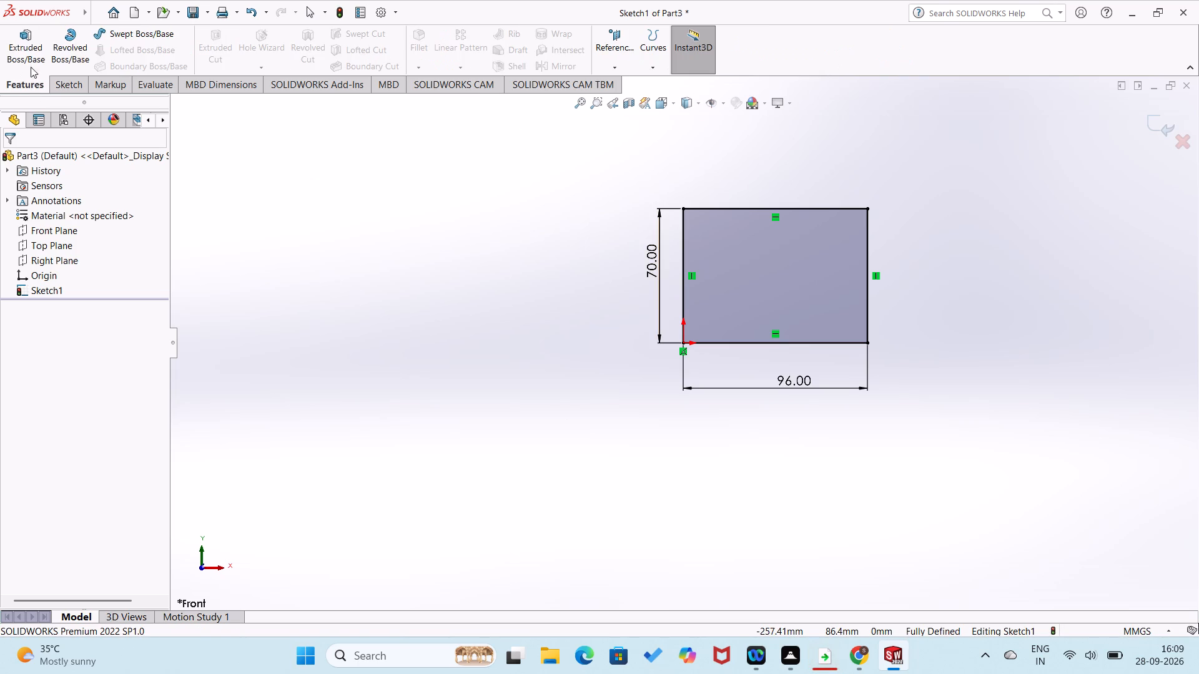
{"action": "left_click", "coordinate": [29, 59]}
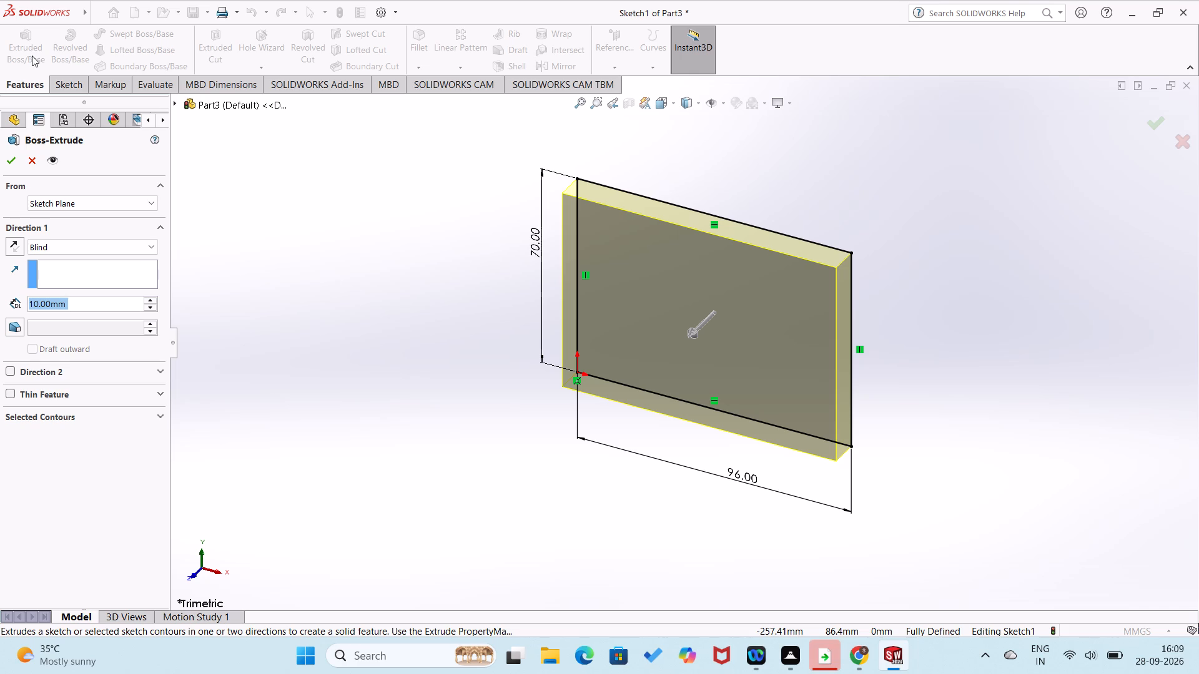
{"action": "type", "text": "18"}
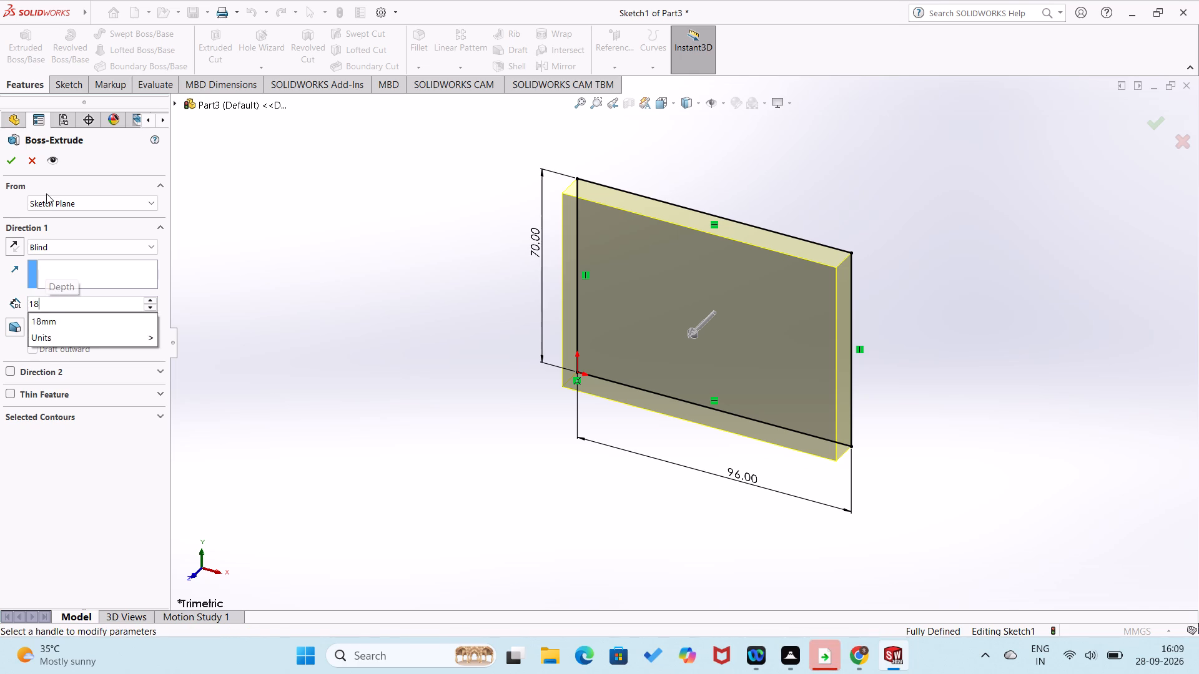
{"action": "key", "text": "Return"}
{"action": "left_click", "coordinate": [13, 165]}
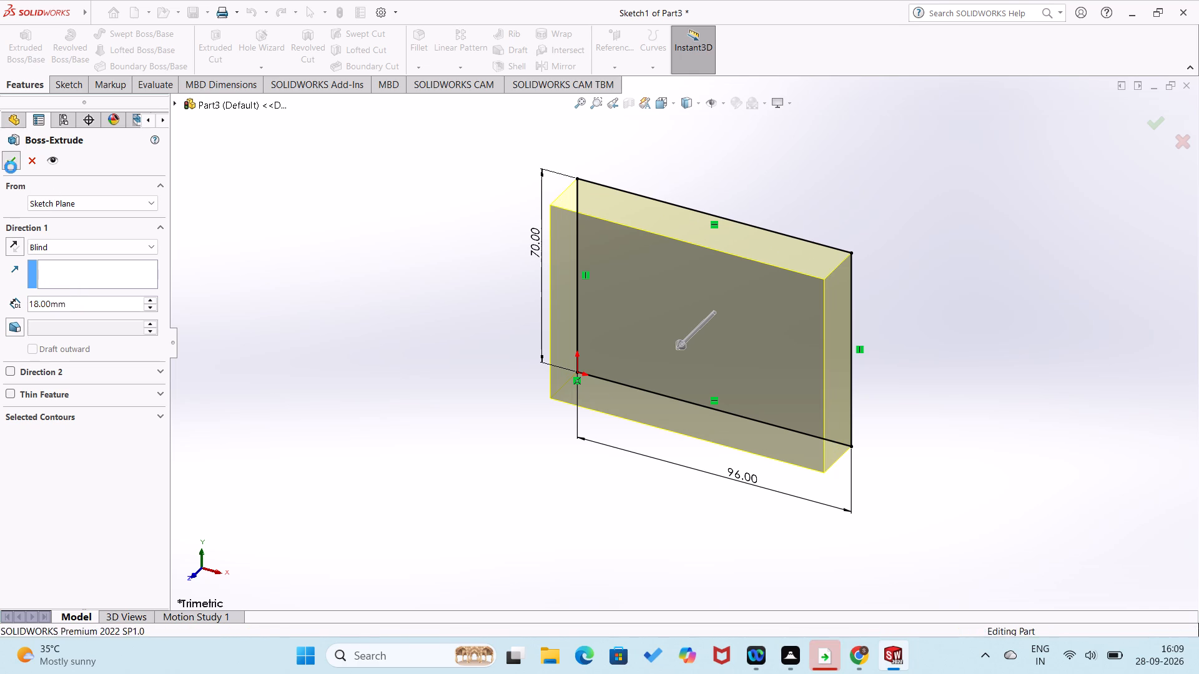
{"action": "left_click", "coordinate": [286, 222]}
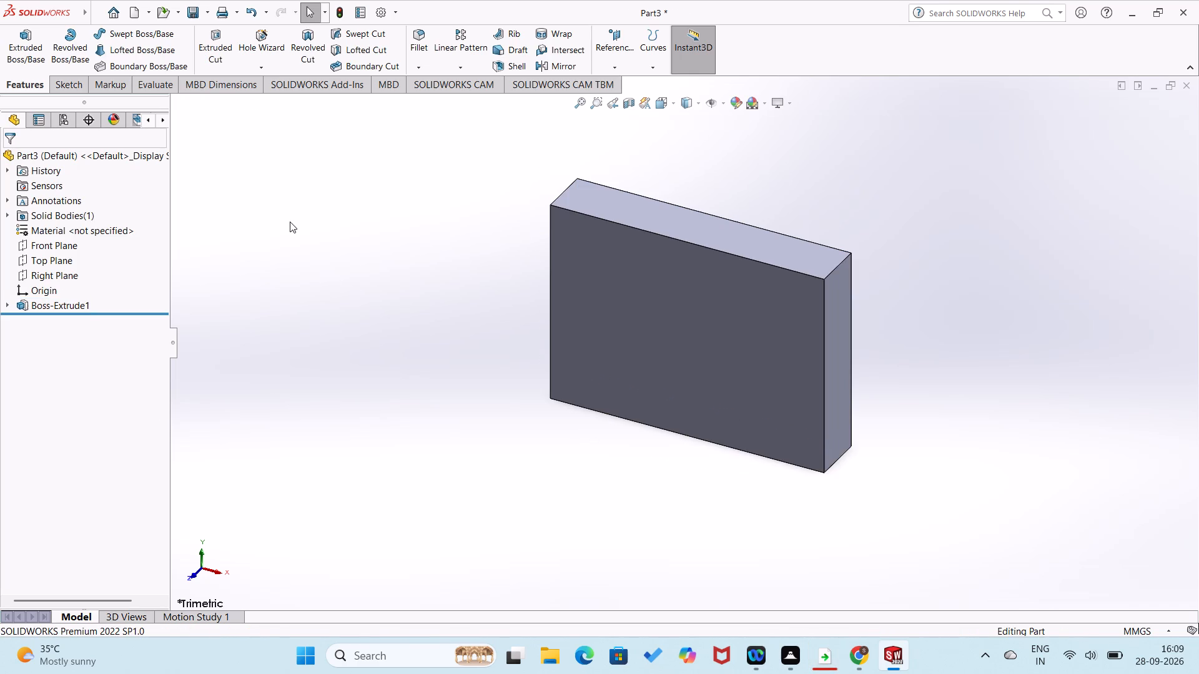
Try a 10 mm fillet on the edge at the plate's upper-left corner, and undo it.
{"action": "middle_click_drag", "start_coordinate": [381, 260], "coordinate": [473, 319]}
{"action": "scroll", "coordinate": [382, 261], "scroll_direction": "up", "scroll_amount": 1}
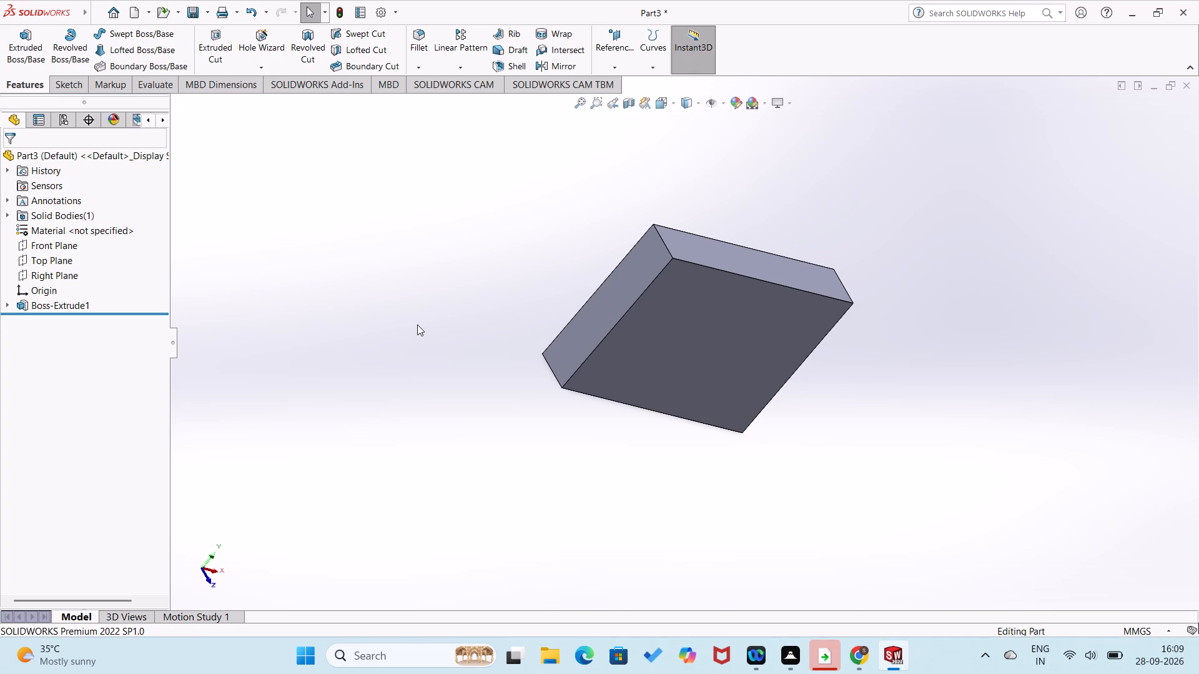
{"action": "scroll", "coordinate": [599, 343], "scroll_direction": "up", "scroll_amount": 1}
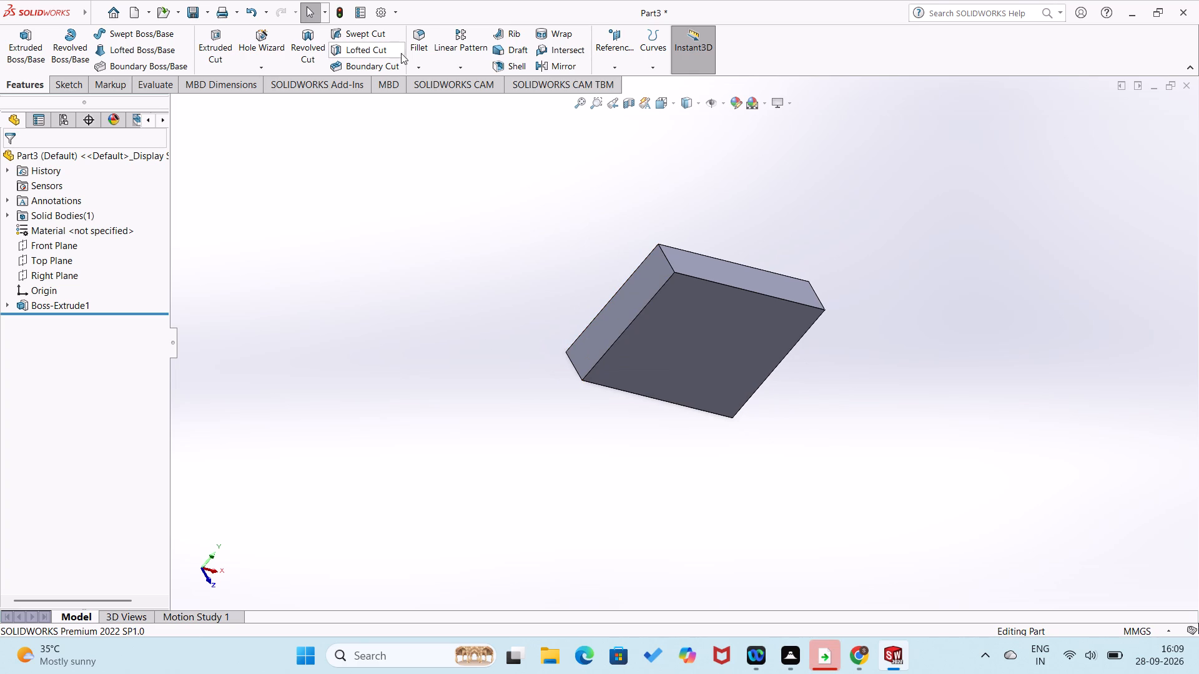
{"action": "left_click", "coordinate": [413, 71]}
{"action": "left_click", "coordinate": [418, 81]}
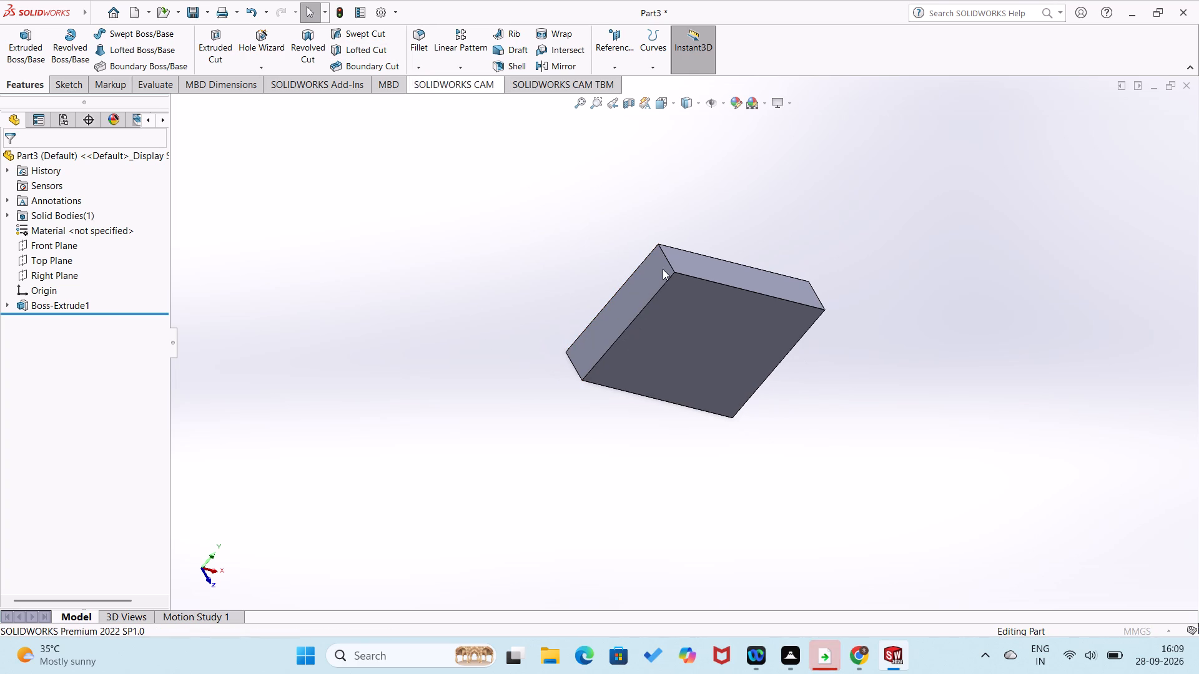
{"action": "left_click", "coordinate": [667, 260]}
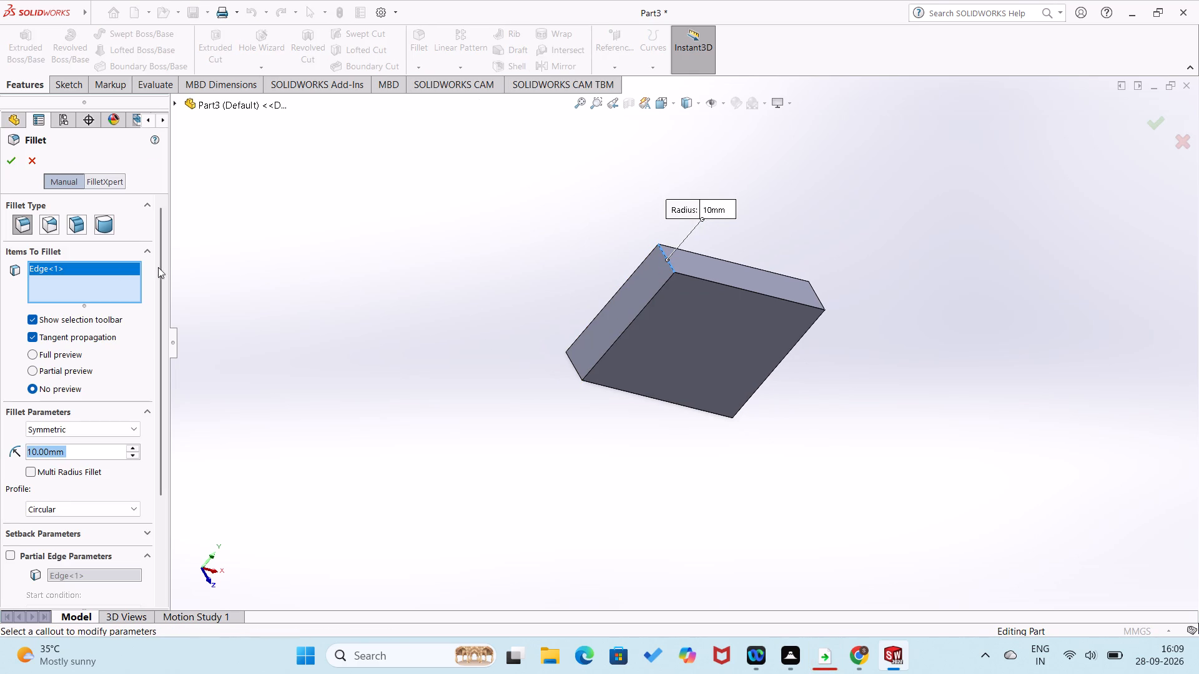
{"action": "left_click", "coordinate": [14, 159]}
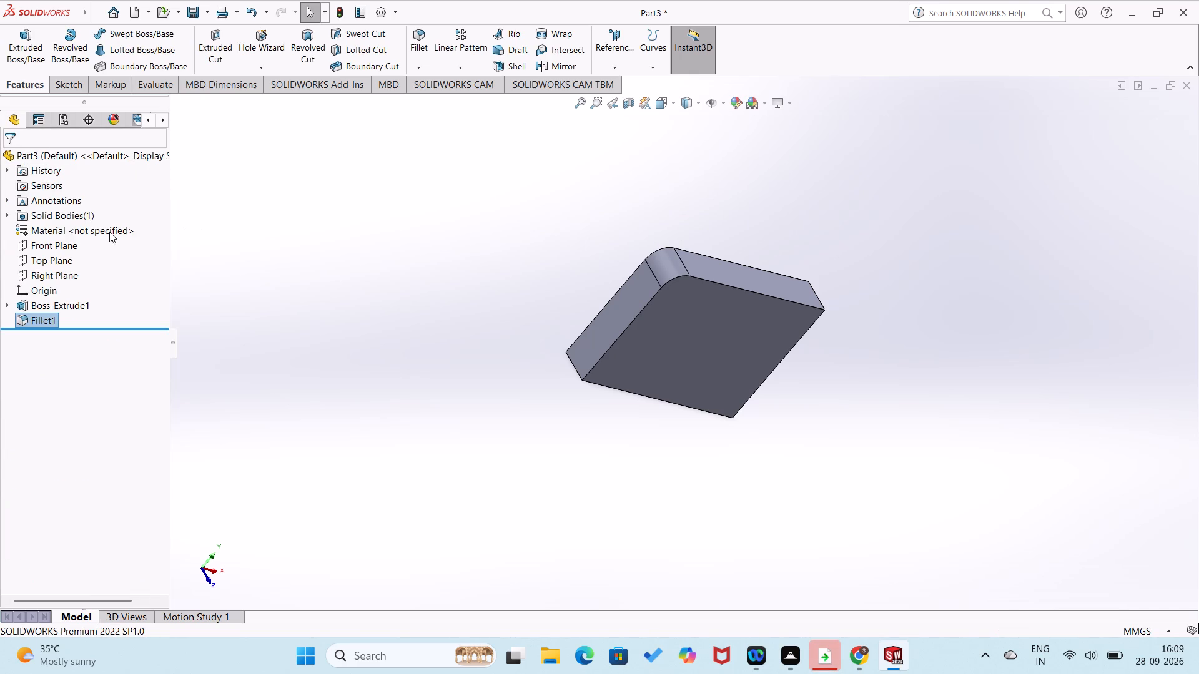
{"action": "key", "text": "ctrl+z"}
Fillet the edge at the plate's upper-left corner with an 18 mm radius.
{"action": "left_click", "coordinate": [426, 72]}
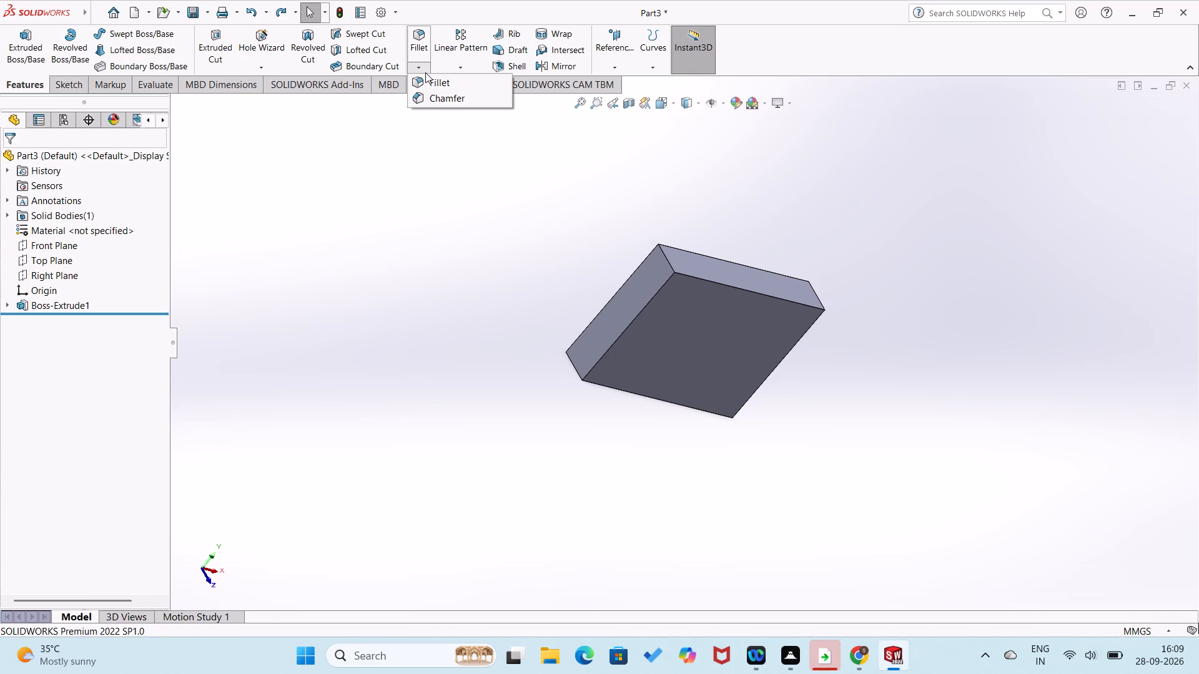
{"action": "left_click", "coordinate": [422, 87]}
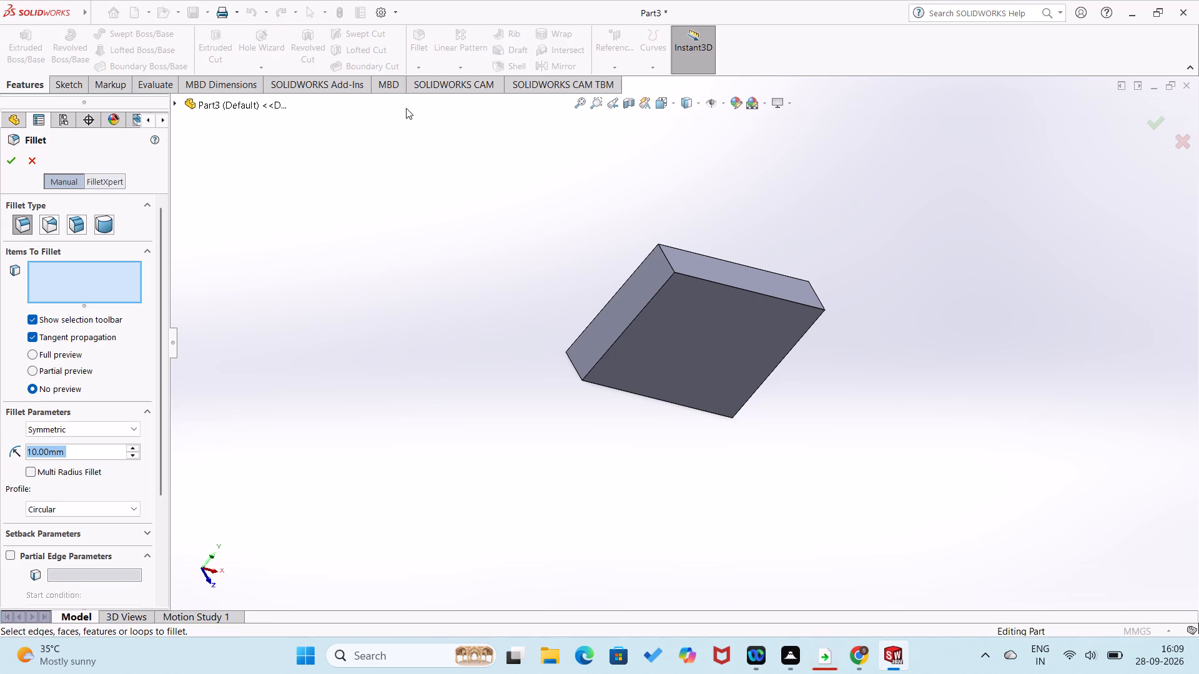
{"action": "type", "text": "18"}
{"action": "key", "text": "Return"}
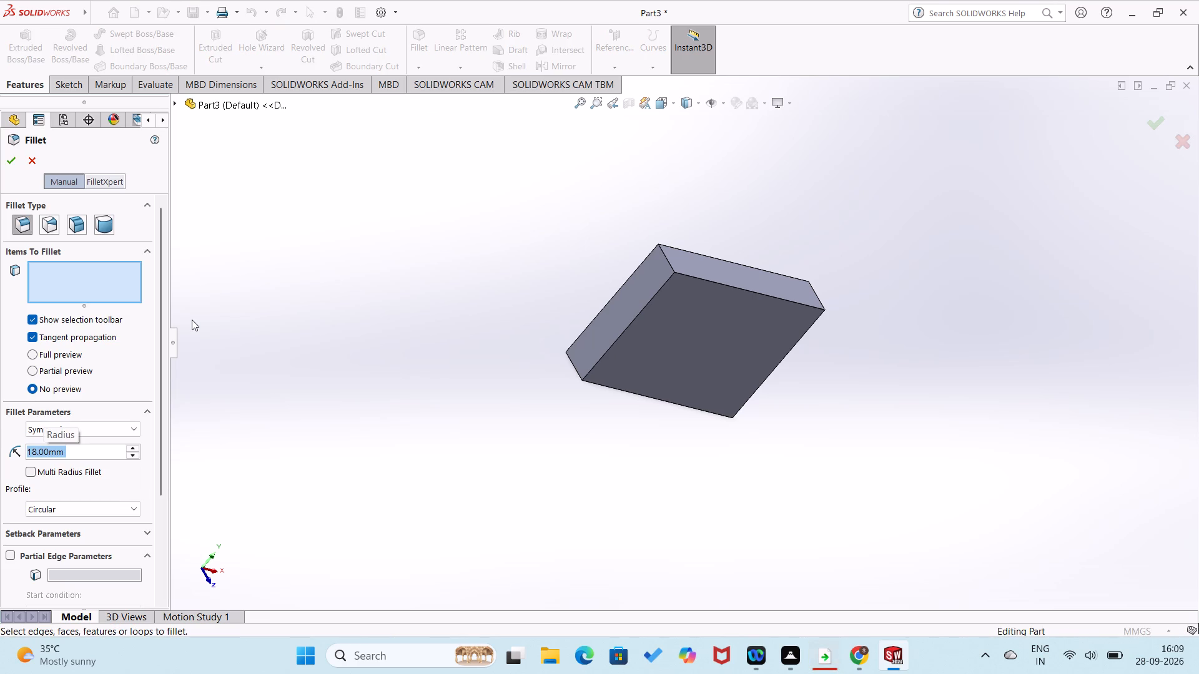
{"action": "left_click", "coordinate": [668, 259]}
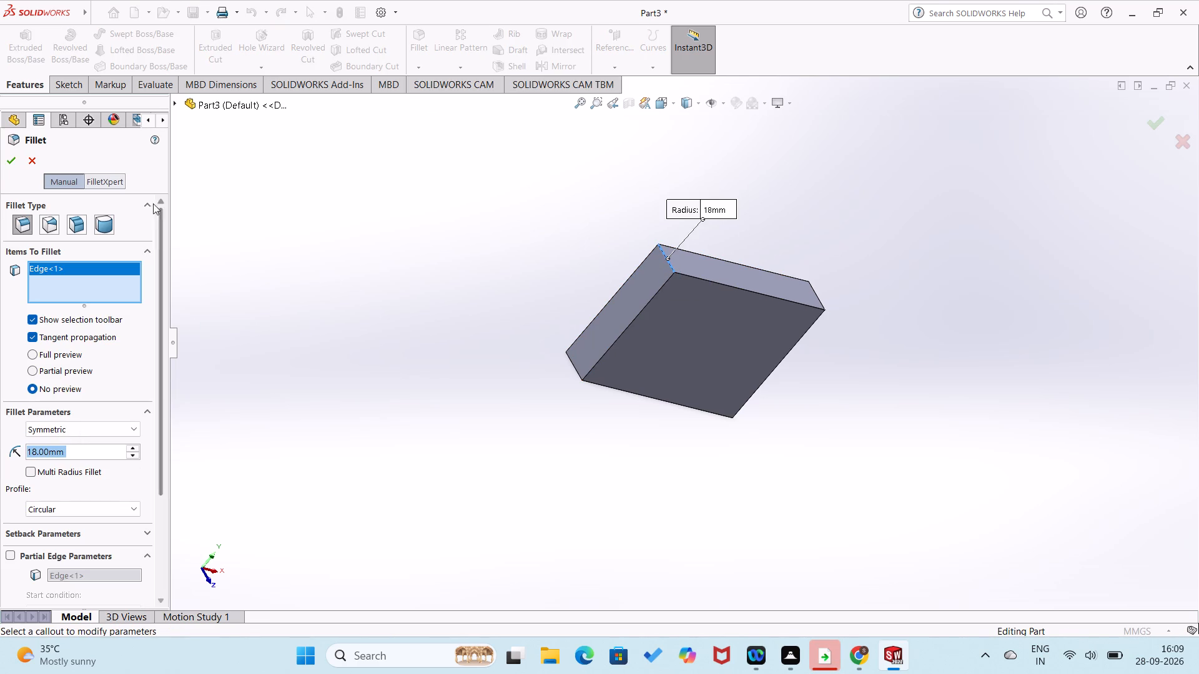
{"action": "left_click", "coordinate": [14, 164]}
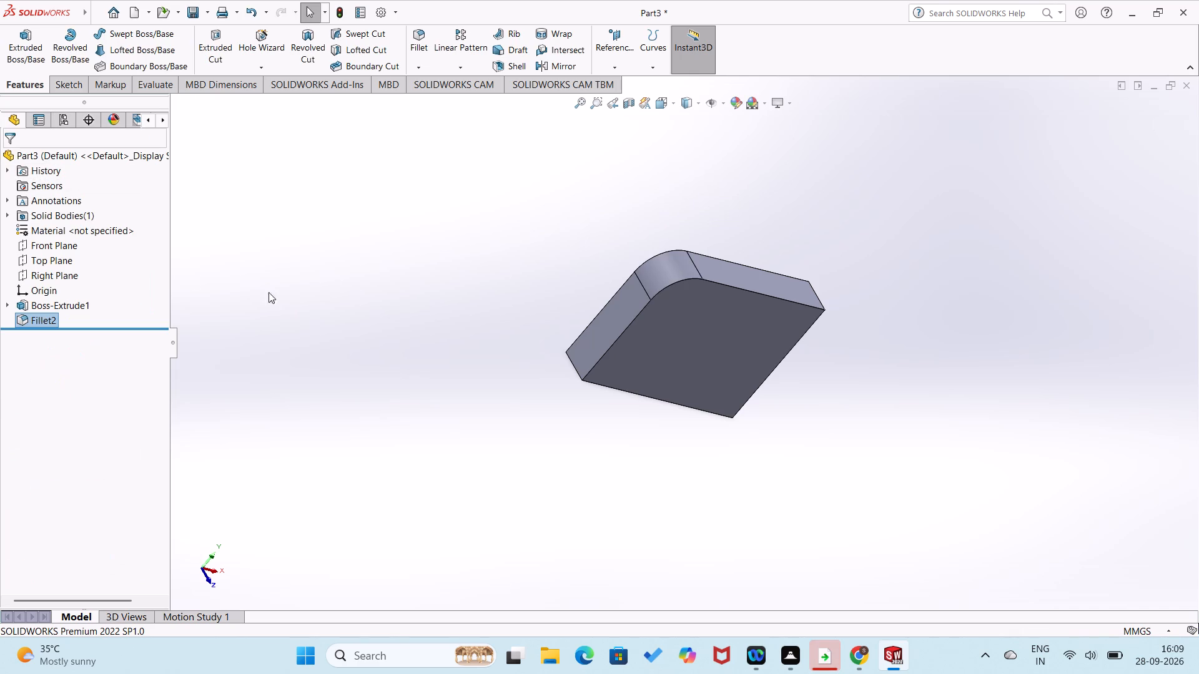
{"action": "left_click", "coordinate": [274, 293]}
{"action": "middle_click_drag", "start_coordinate": [520, 303], "coordinate": [419, 276]}
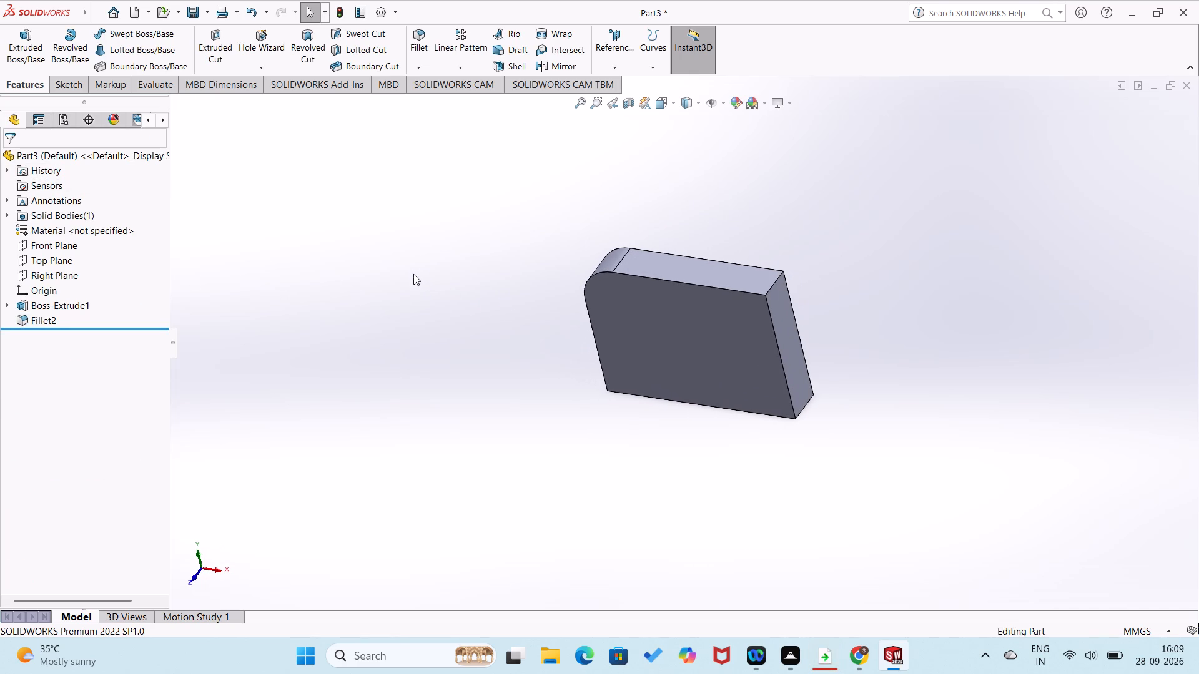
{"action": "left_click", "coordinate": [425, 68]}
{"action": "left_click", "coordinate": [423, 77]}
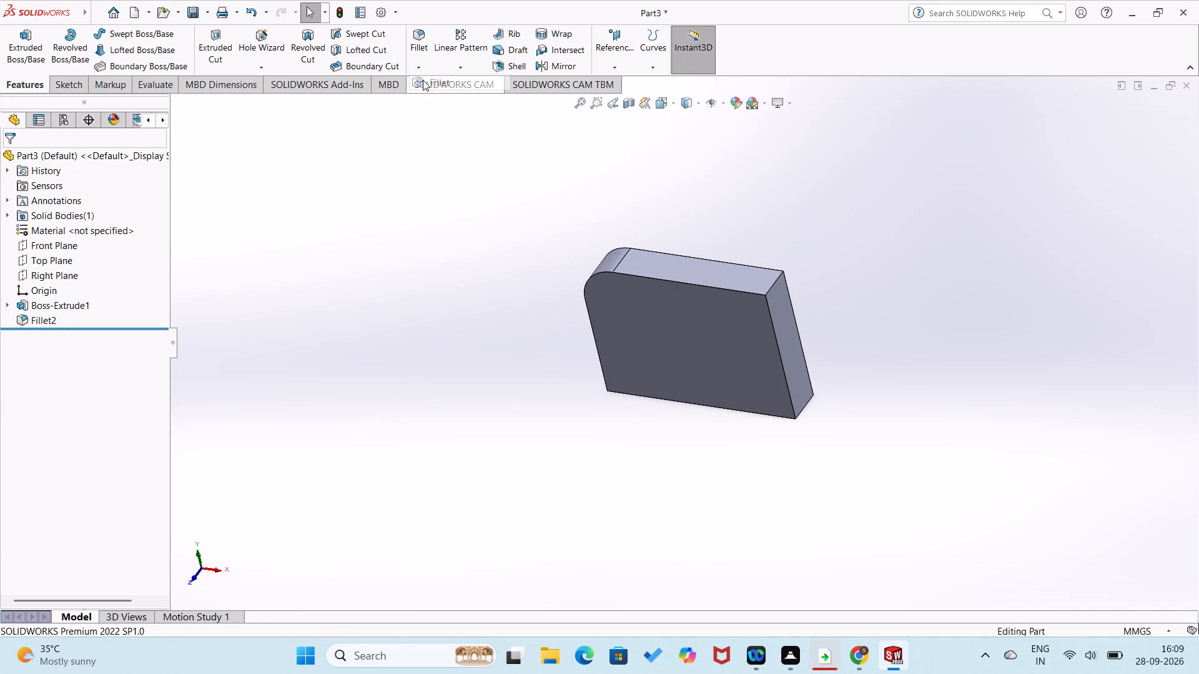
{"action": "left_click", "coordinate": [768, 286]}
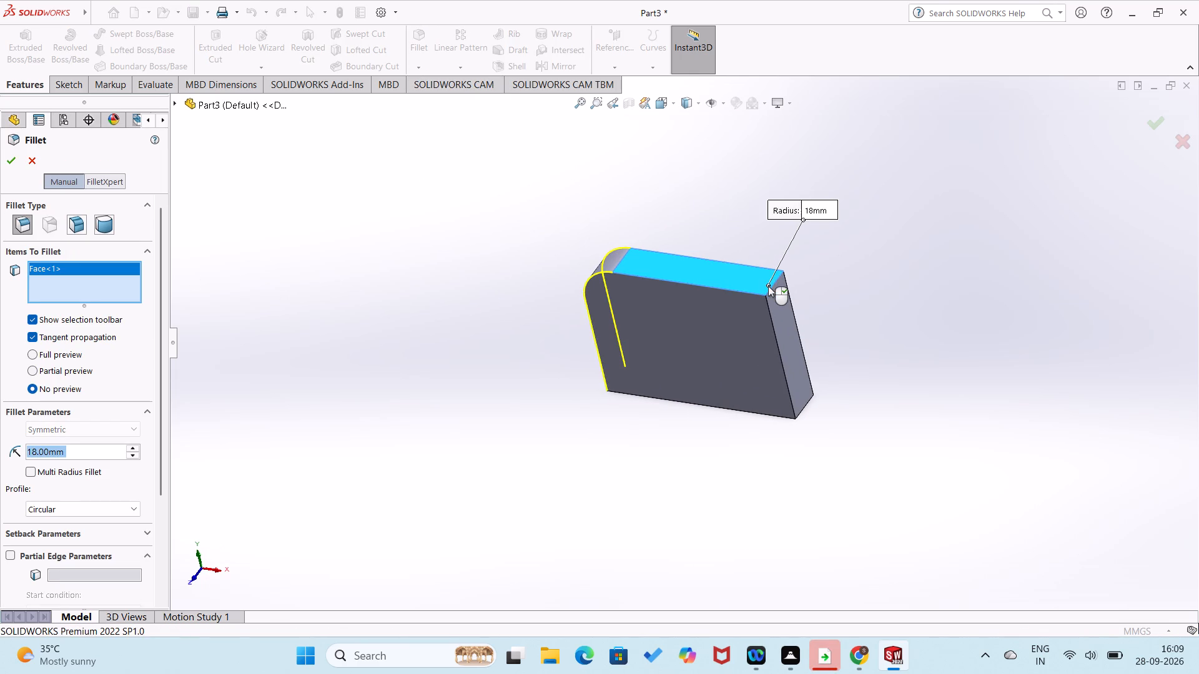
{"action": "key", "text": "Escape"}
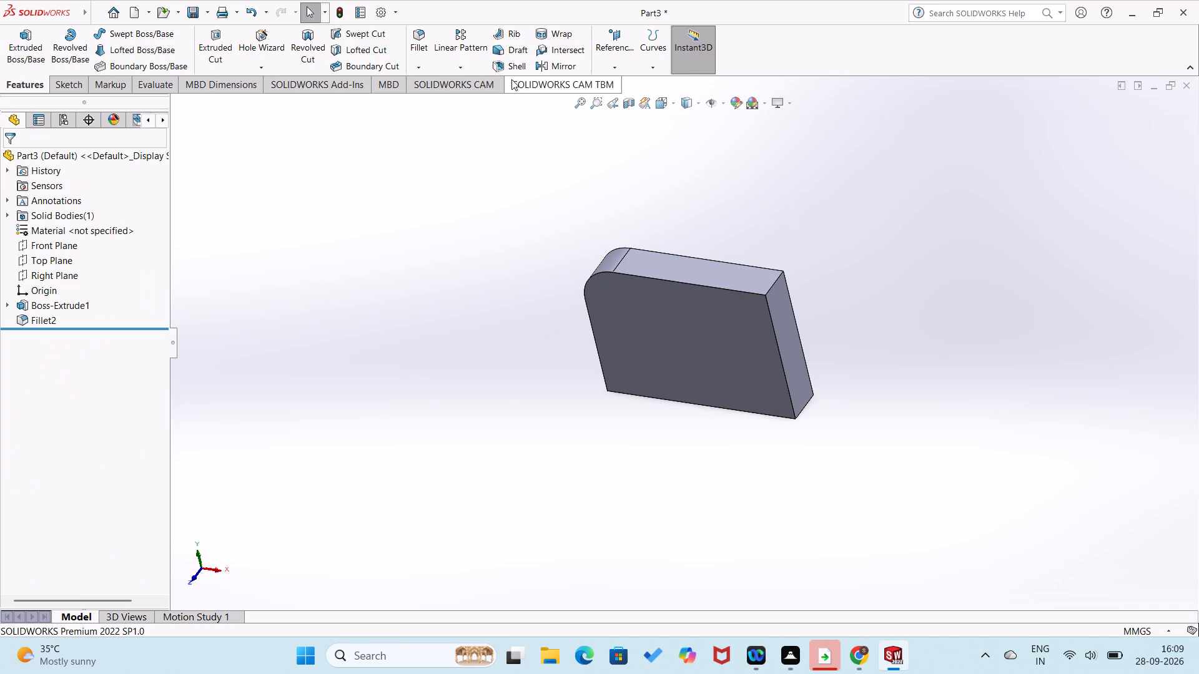
Fillet the edge at the plate's upper-right corner with an 18 mm radius.
{"action": "left_click", "coordinate": [420, 66]}
{"action": "left_click", "coordinate": [457, 85]}
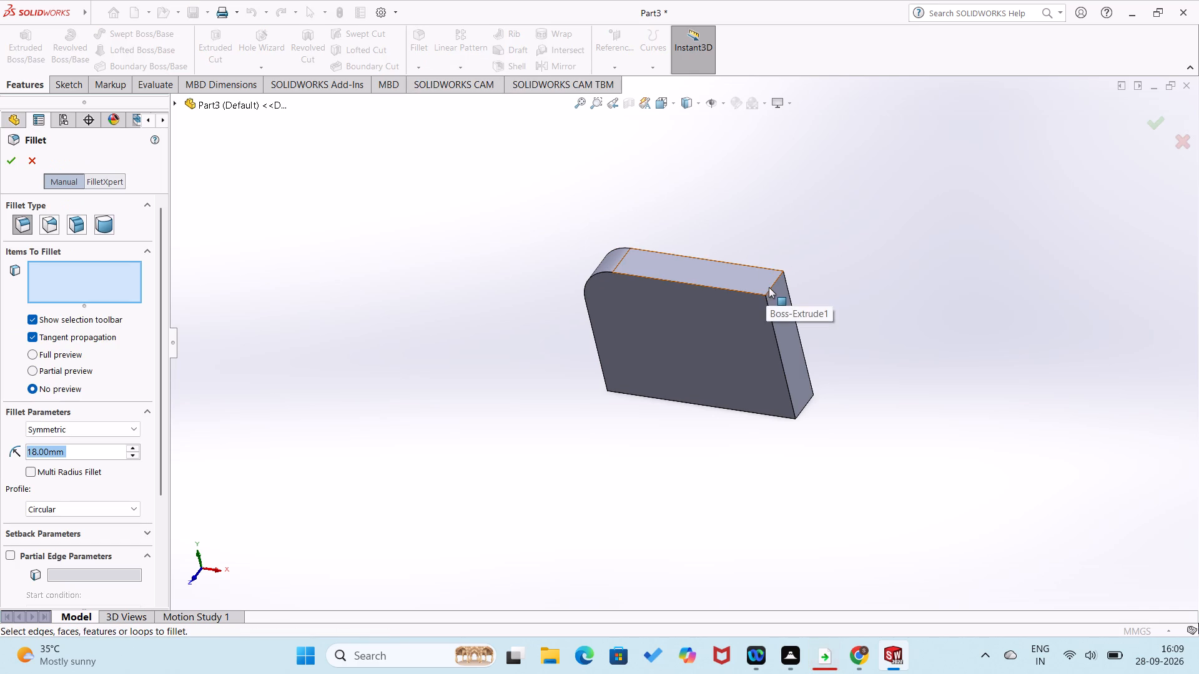
{"action": "scroll", "coordinate": [777, 276], "scroll_direction": "down", "scroll_amount": 5}
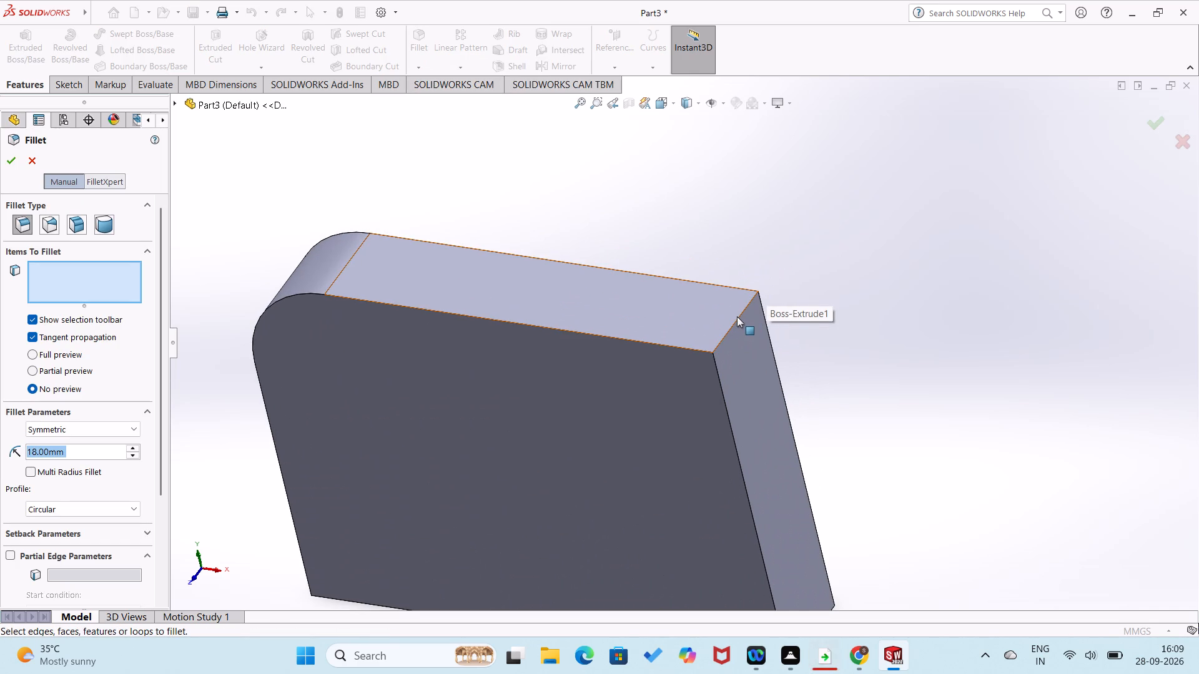
{"action": "left_click", "coordinate": [734, 321]}
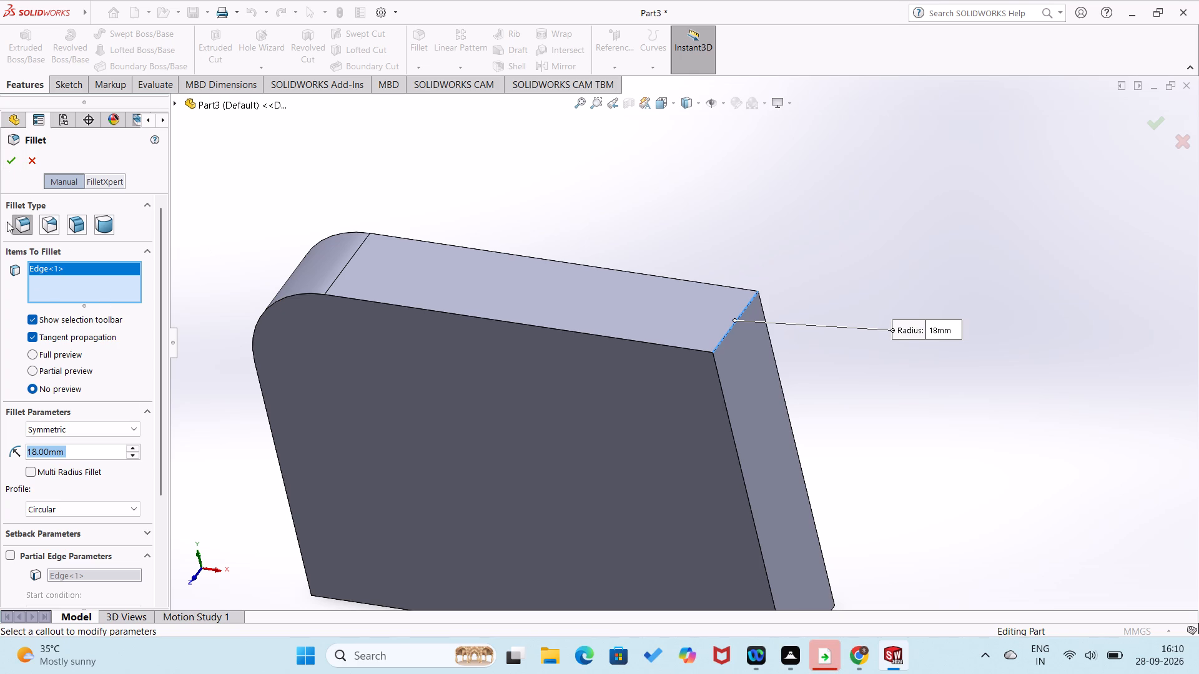
{"action": "left_click", "coordinate": [14, 164]}
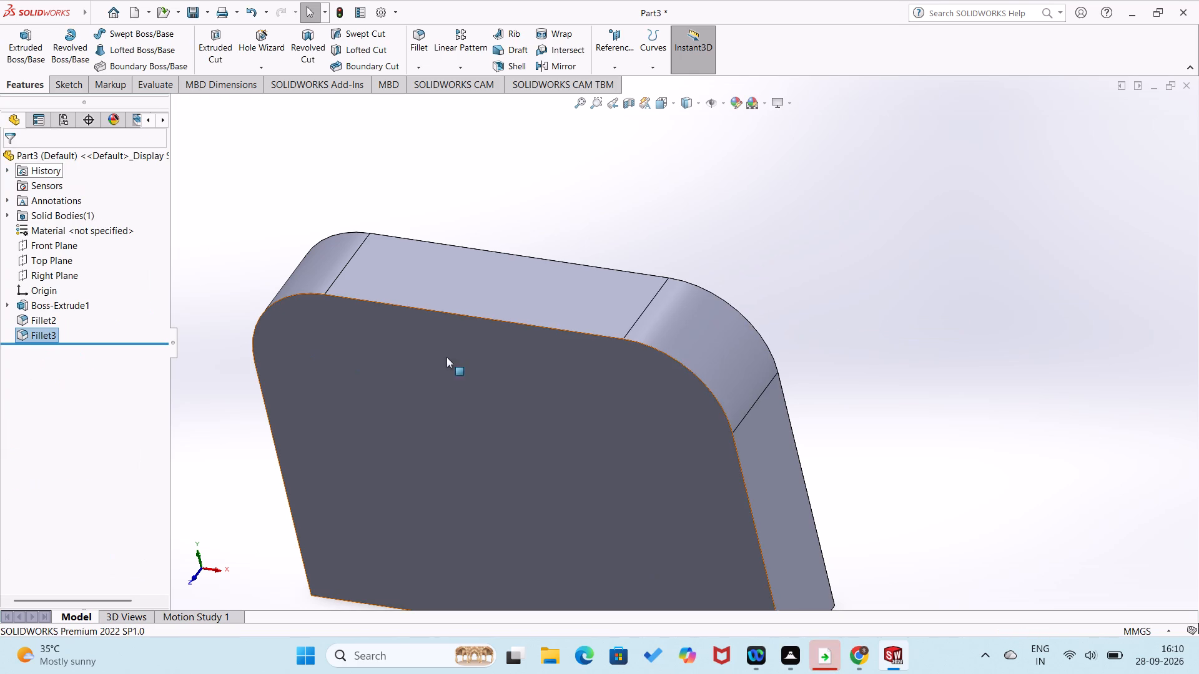
{"action": "left_click", "coordinate": [673, 213]}
Sketch two circles on the plate's front face, about 14.7 and 16.6 mm in diameter, centred on the left and right corner fillets.
{"action": "middle_click_drag", "start_coordinate": [678, 230], "coordinate": [714, 170]}
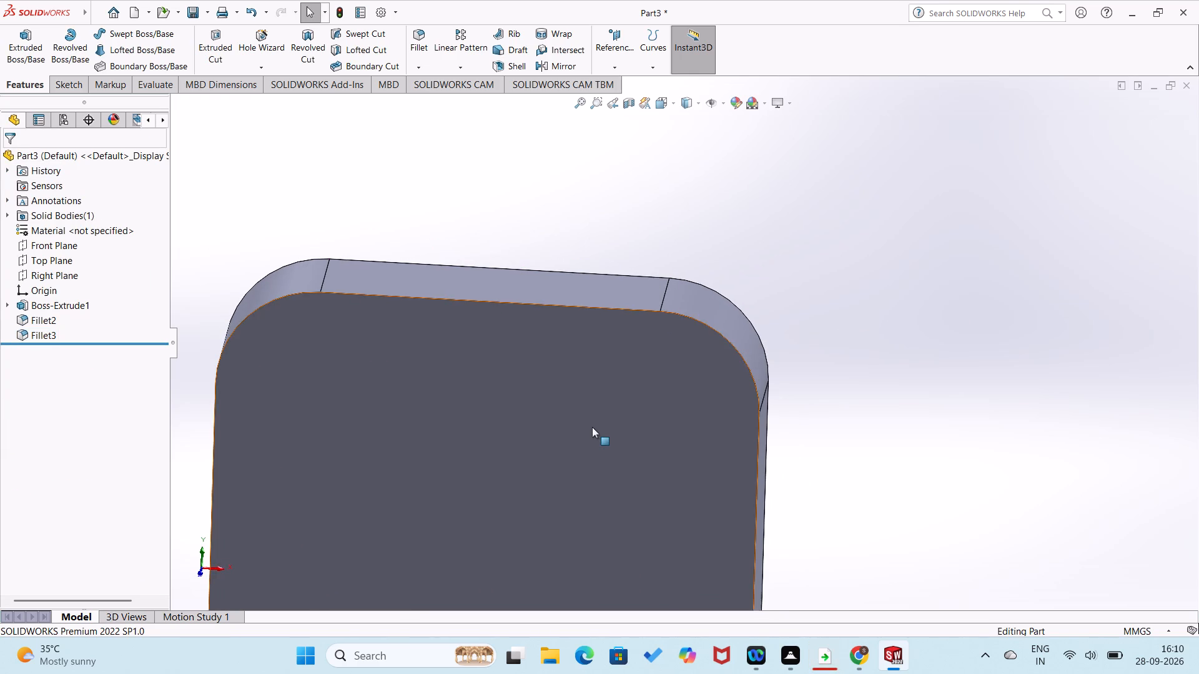
{"action": "right_click", "coordinate": [592, 427]}
{"action": "left_click", "coordinate": [628, 359]}
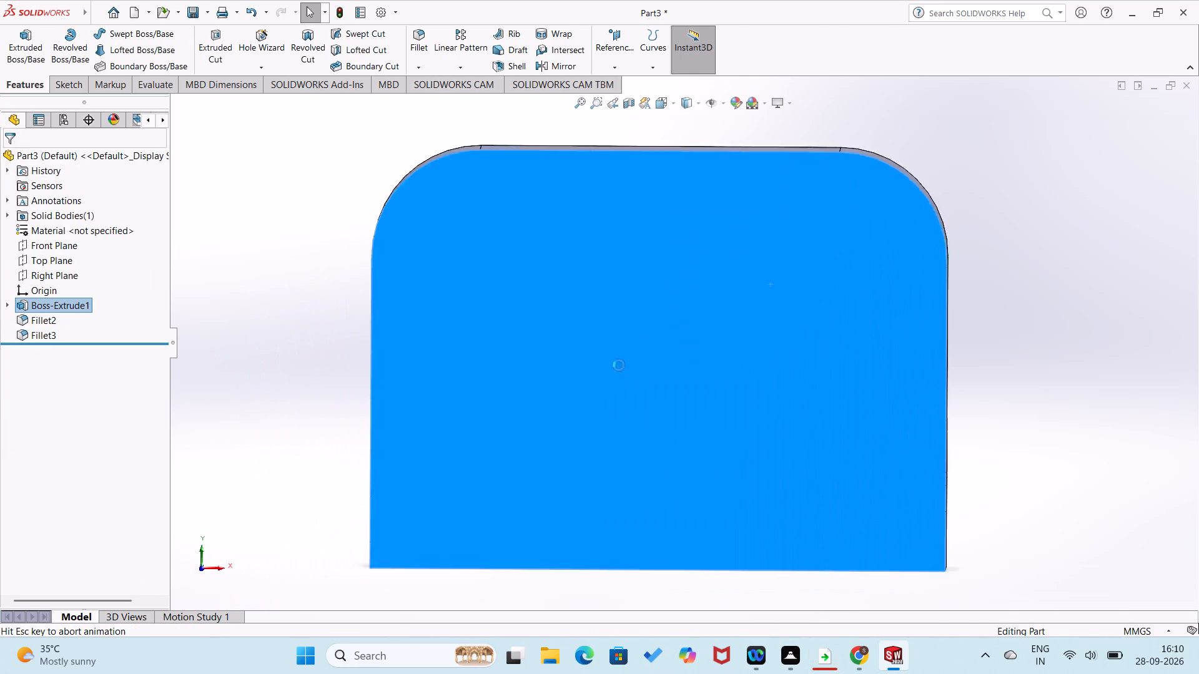
{"action": "right_click_drag", "start_coordinate": [313, 375], "coordinate": [427, 333]}
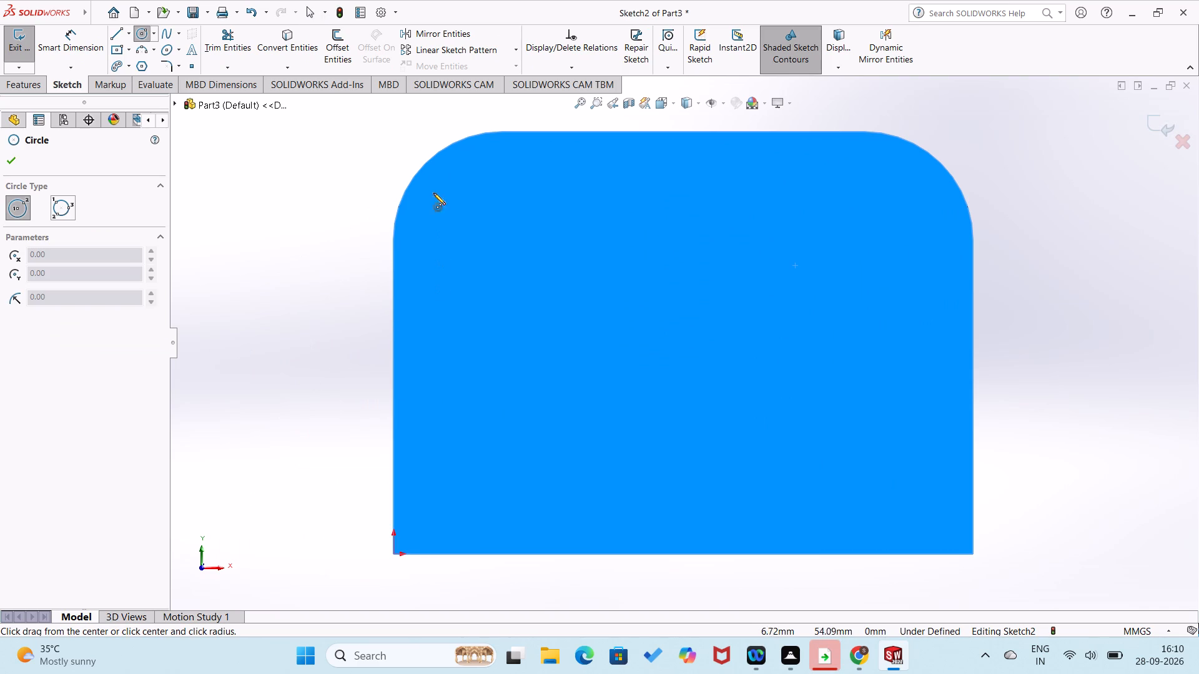
{"action": "left_click", "coordinate": [503, 240]}
{"action": "left_click", "coordinate": [510, 284]}
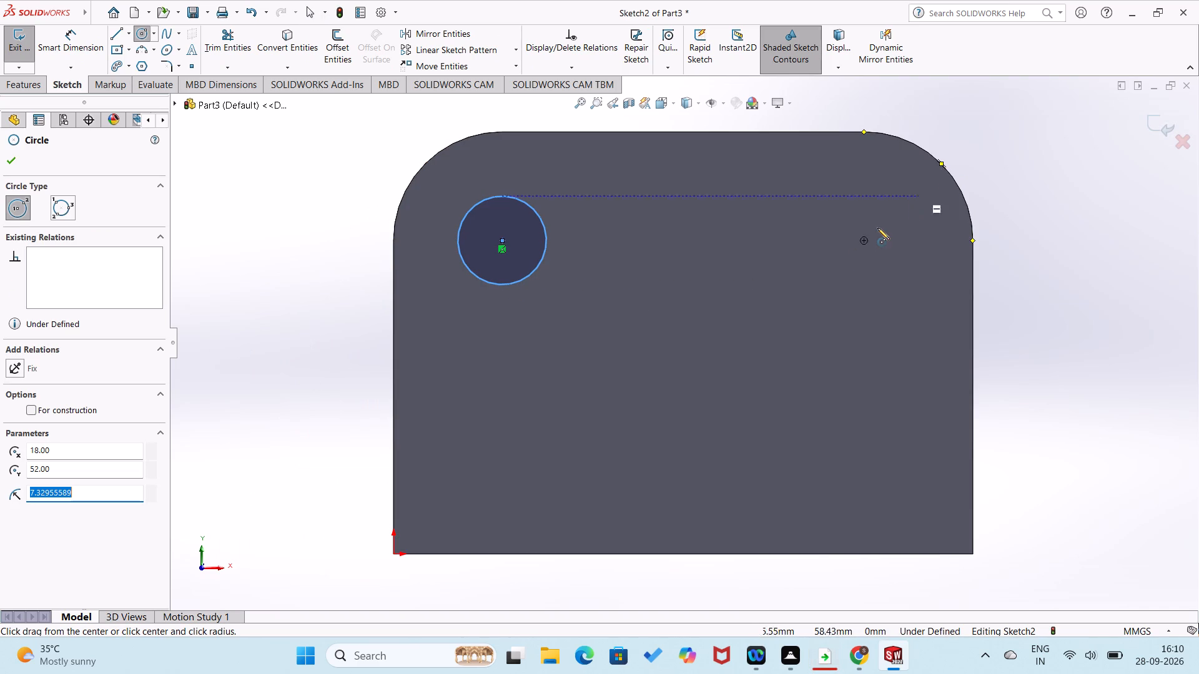
{"action": "left_click", "coordinate": [865, 240]}
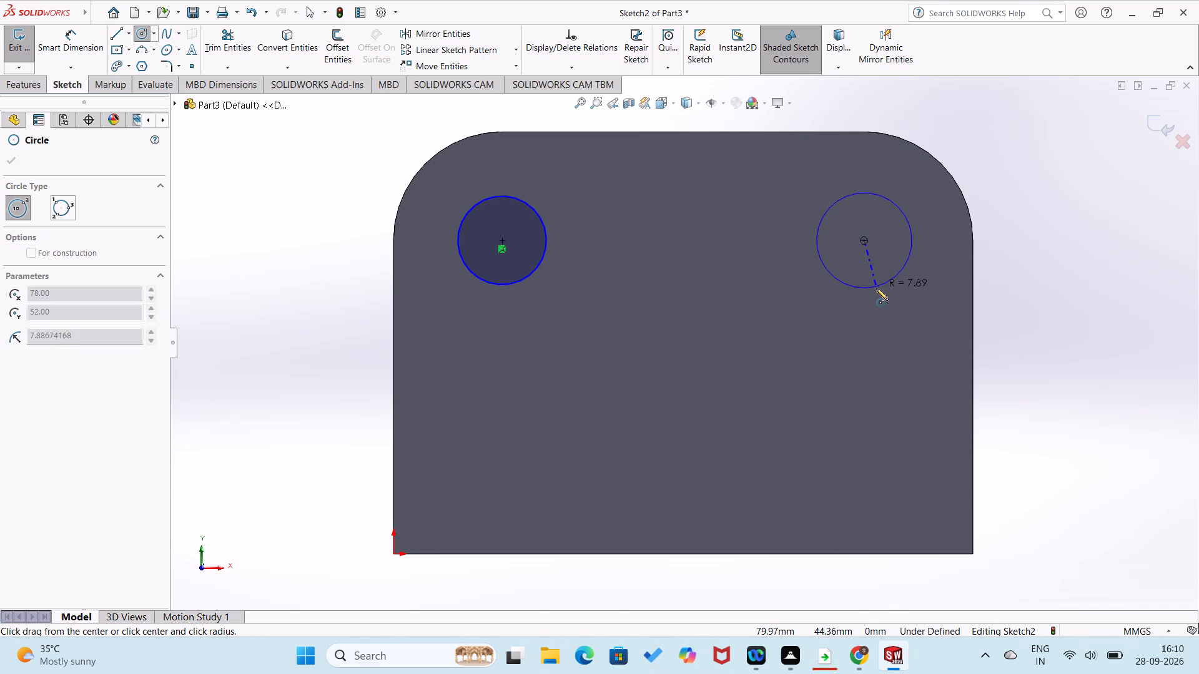
{"action": "left_click", "coordinate": [876, 289]}
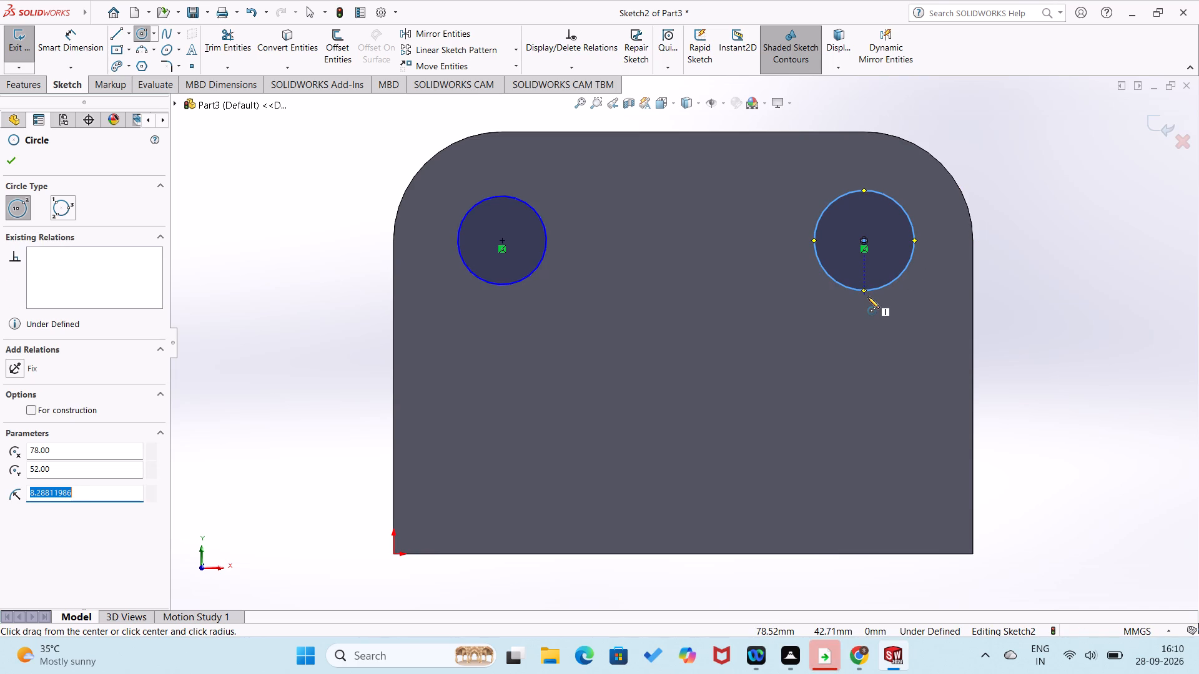
Dimension the diameters of both sketched circles as 18 mm.
{"action": "right_click_drag", "start_coordinate": [691, 342], "coordinate": [723, 176]}
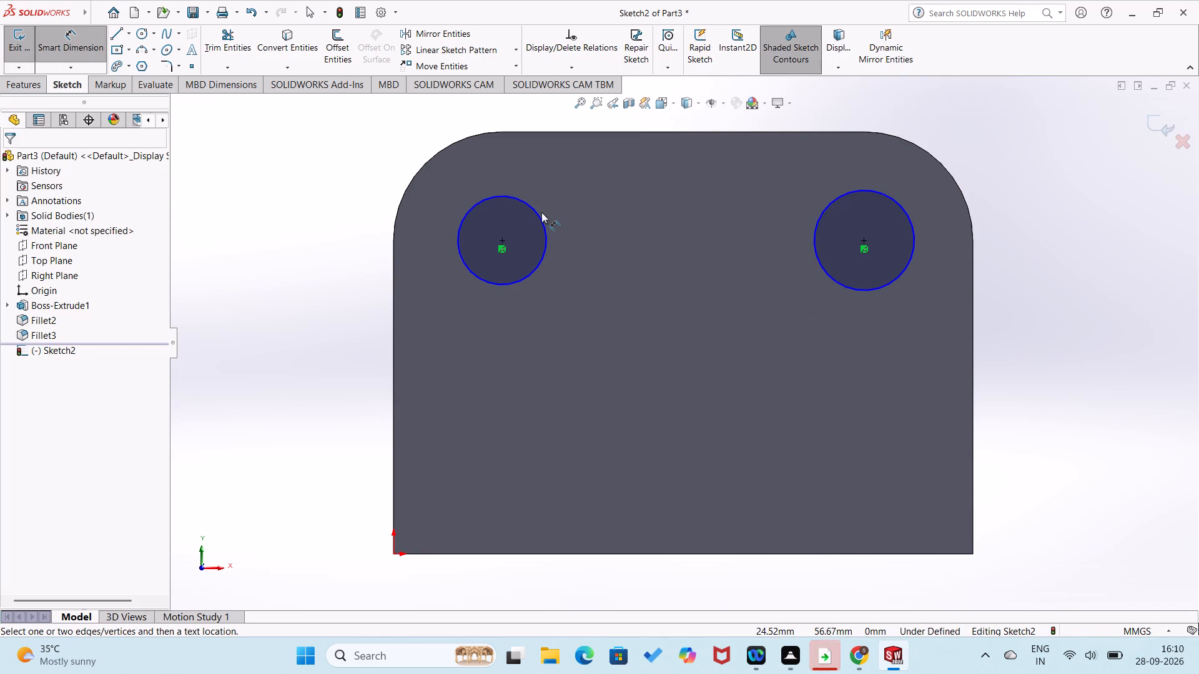
{"action": "left_click", "coordinate": [540, 215]}
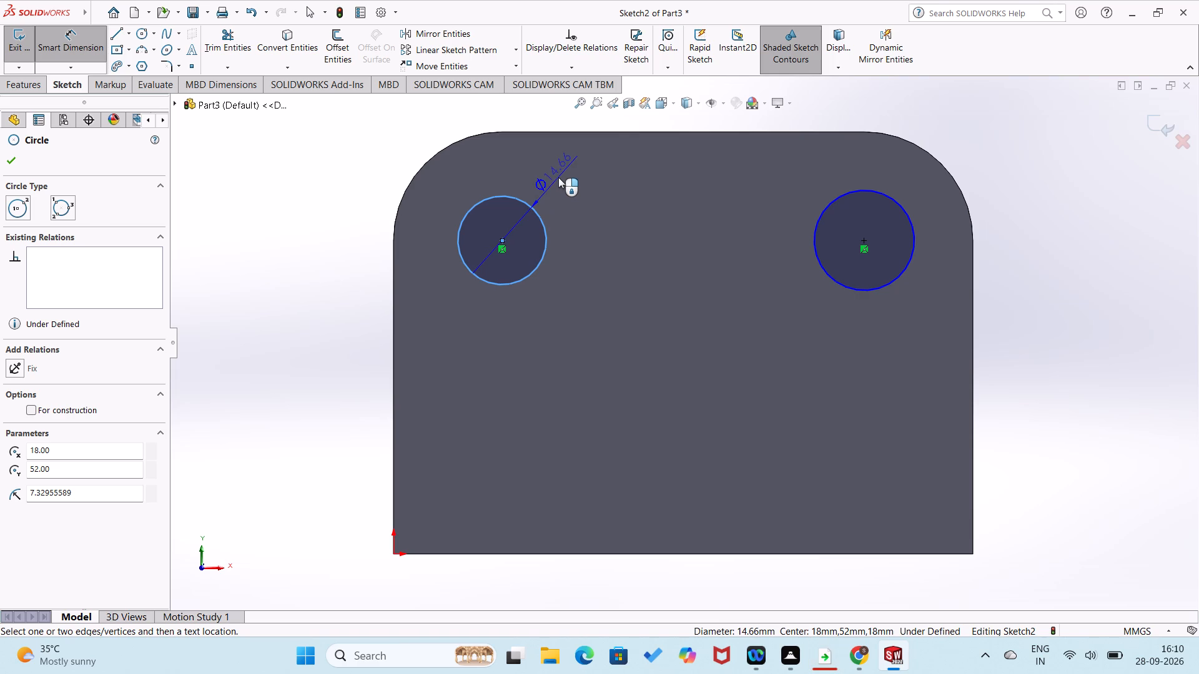
{"action": "left_click", "coordinate": [558, 177]}
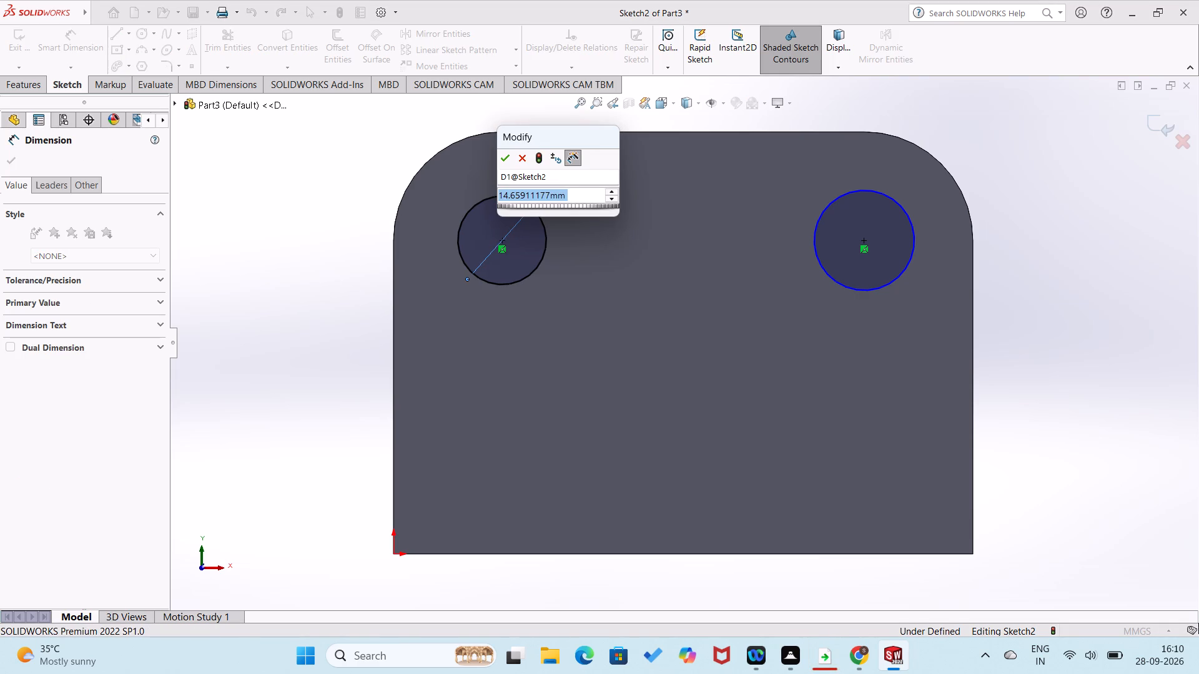
{"action": "key", "text": "1"}
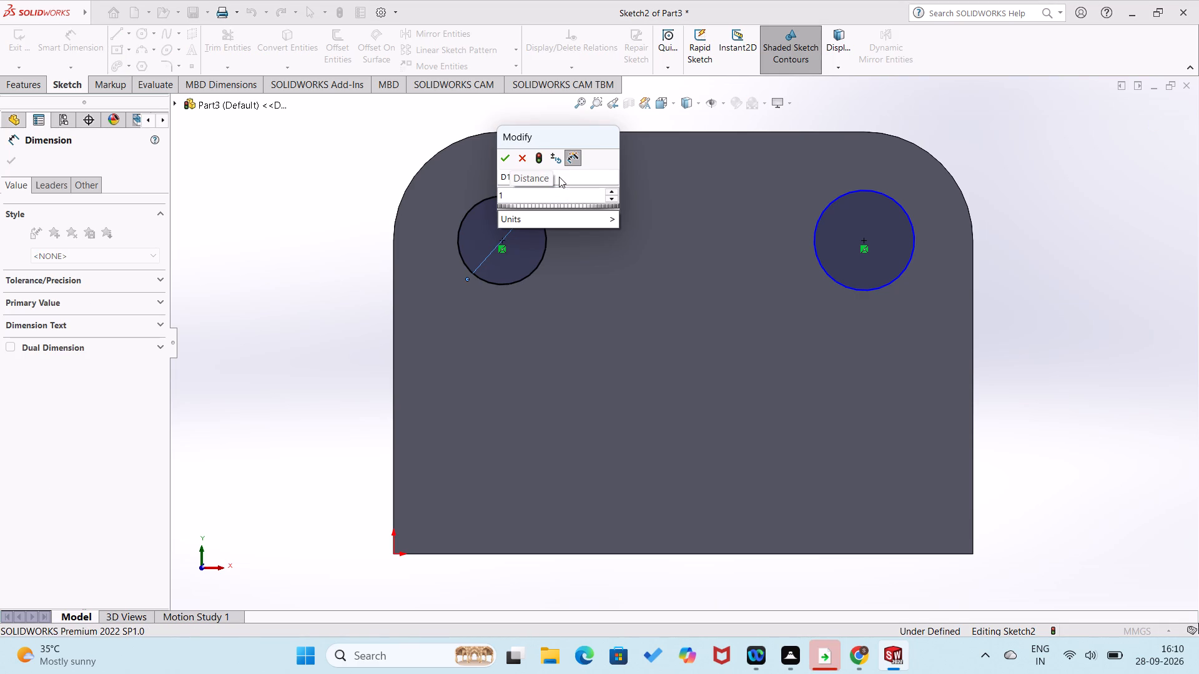
{"action": "key", "text": "8"}
{"action": "key", "text": "Return"}
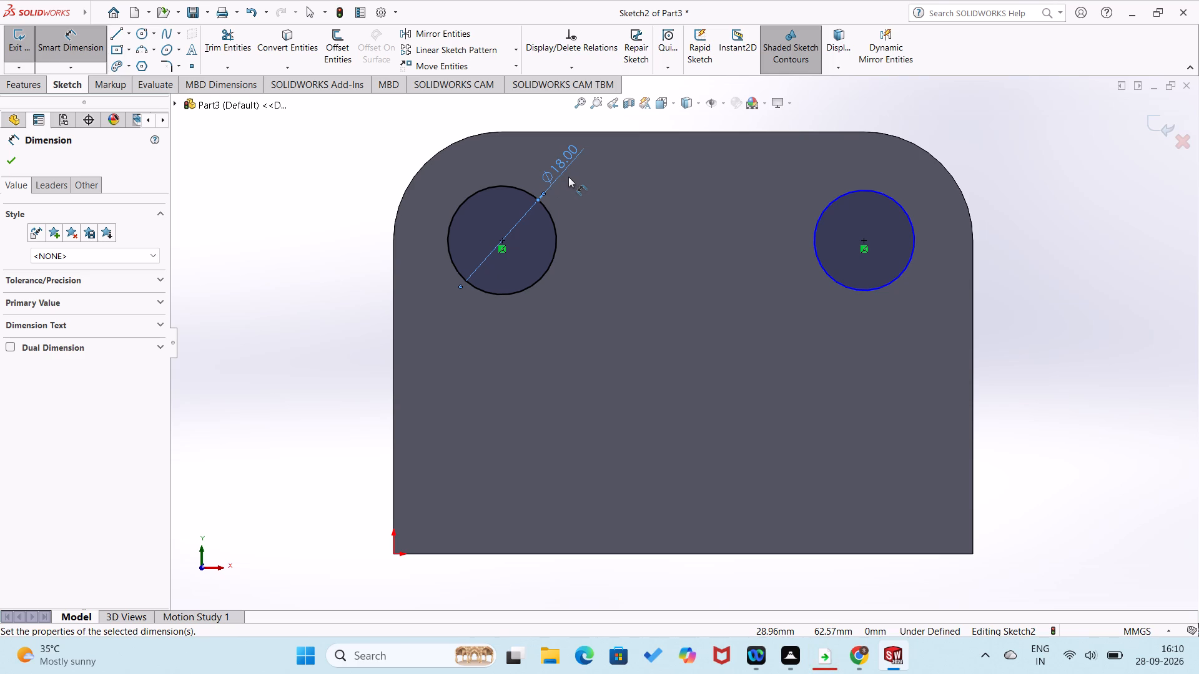
{"action": "left_click", "coordinate": [838, 195]}
{"action": "left_click", "coordinate": [859, 165]}
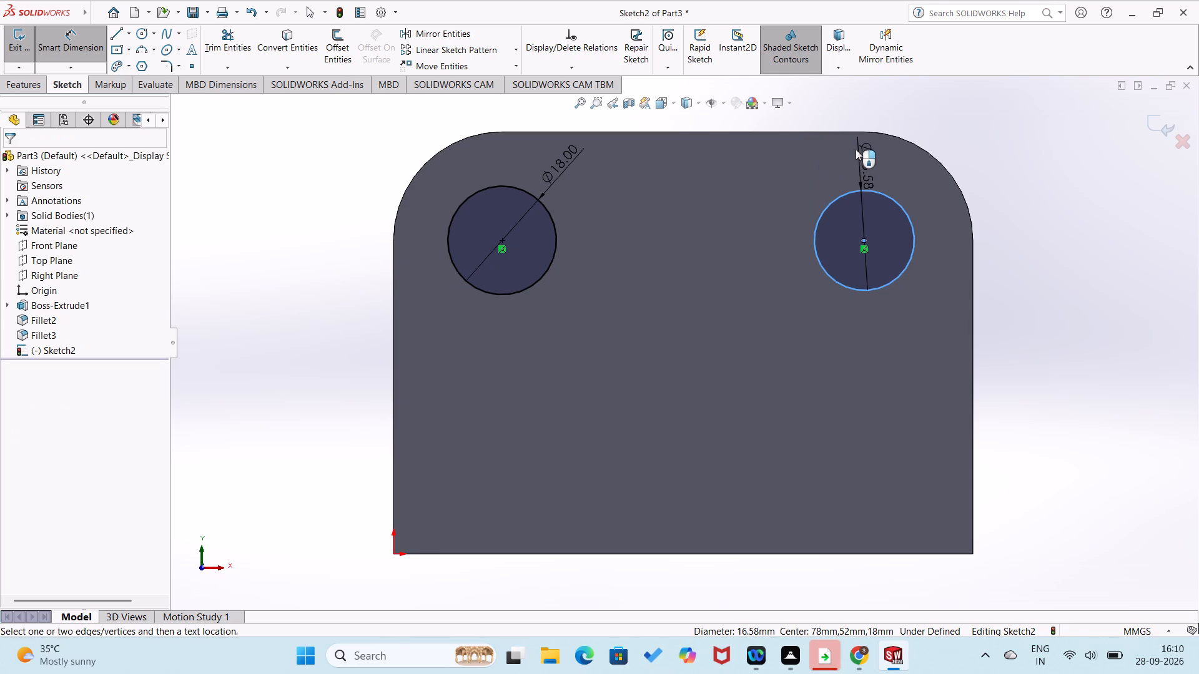
{"action": "type", "text": "18"}
{"action": "key", "text": "Return"}
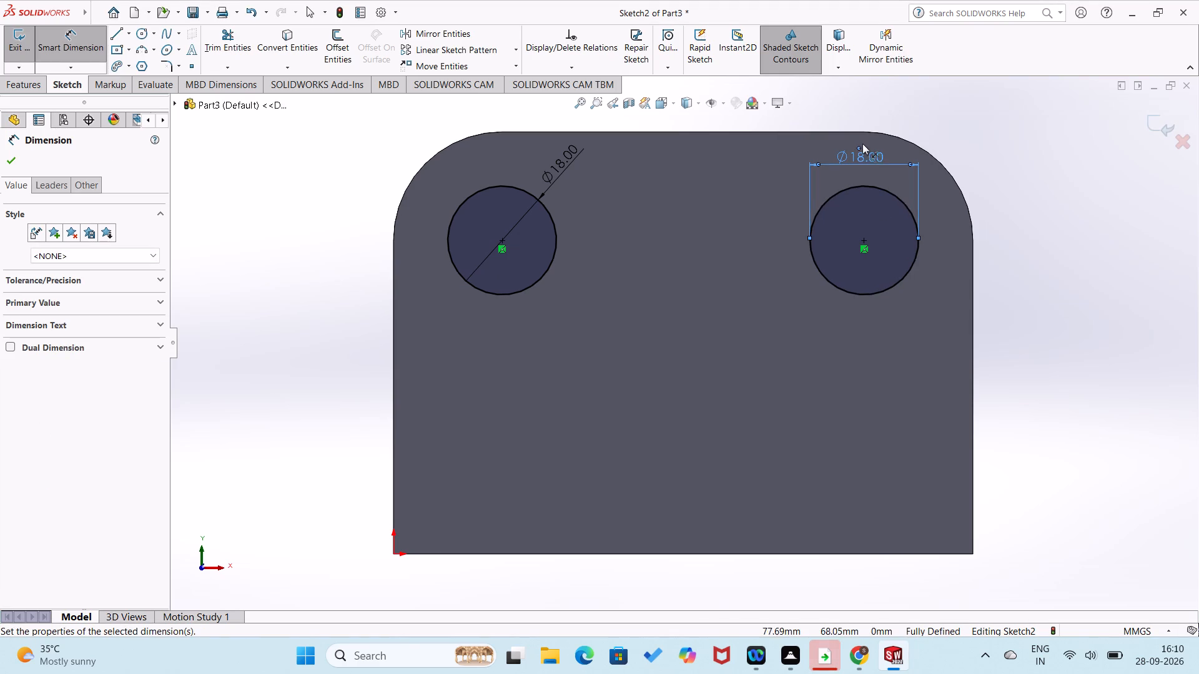
{"action": "left_click", "coordinate": [806, 239]}
{"action": "left_click", "coordinate": [781, 271]}
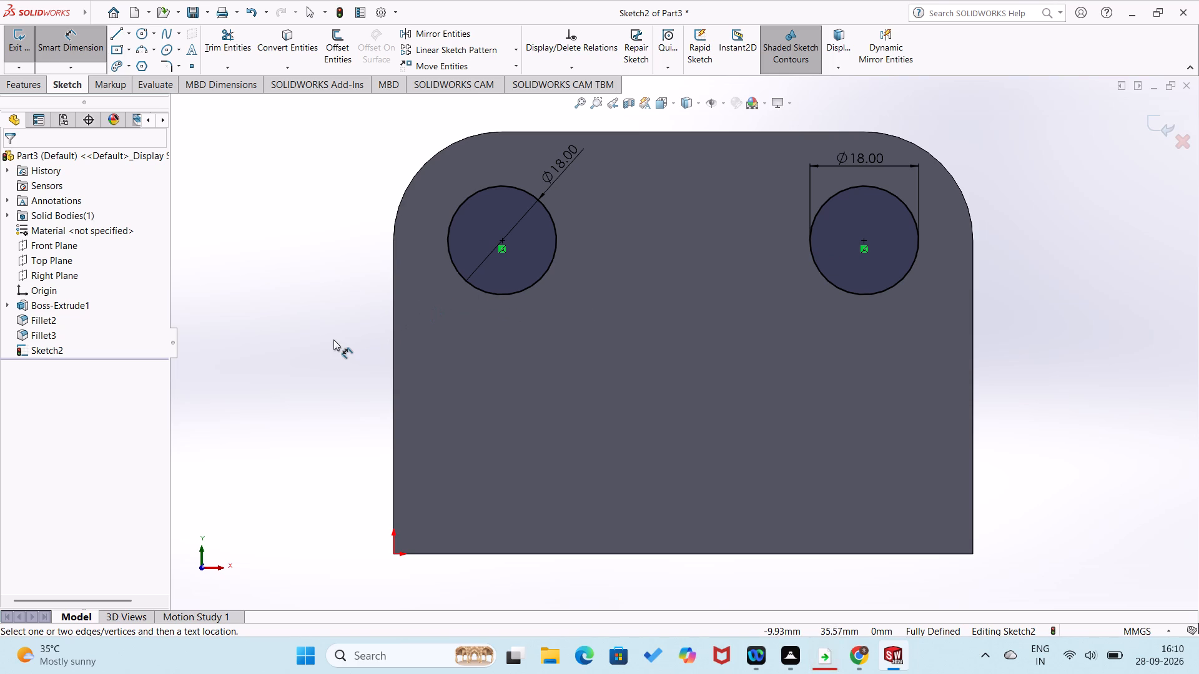
Cut-extrude the two circles with a blind depth of 18 mm.
{"action": "middle_click_drag", "start_coordinate": [337, 339], "coordinate": [380, 360]}
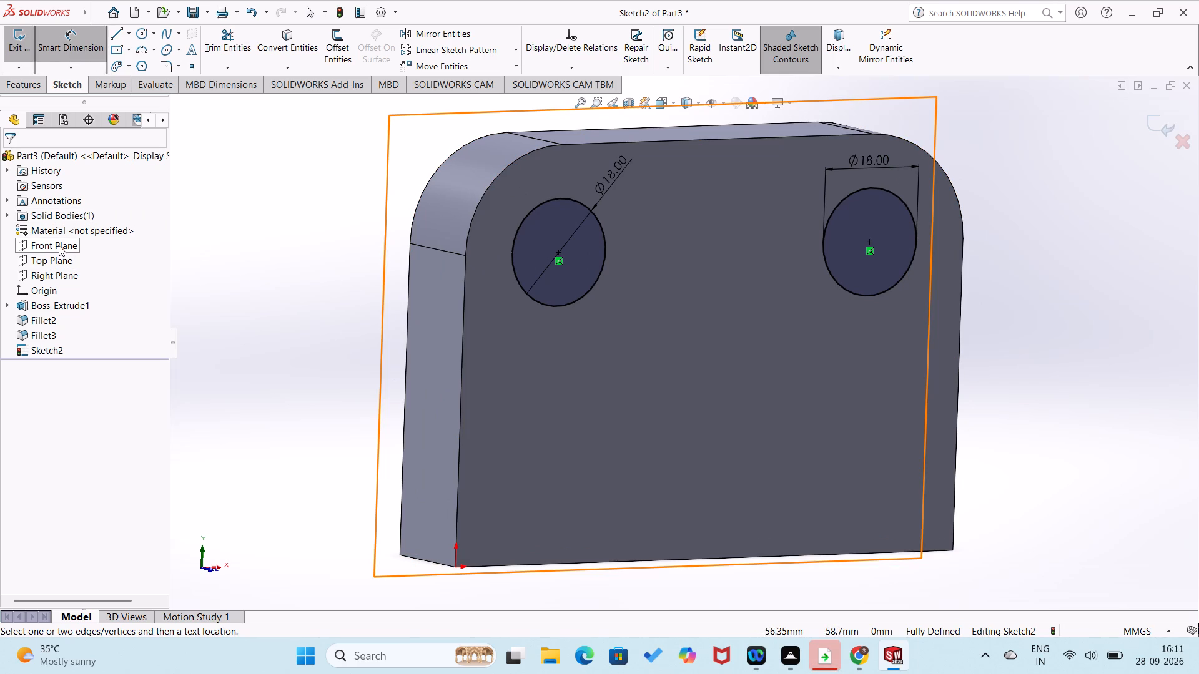
{"action": "left_click", "coordinate": [24, 85]}
{"action": "left_click", "coordinate": [220, 47]}
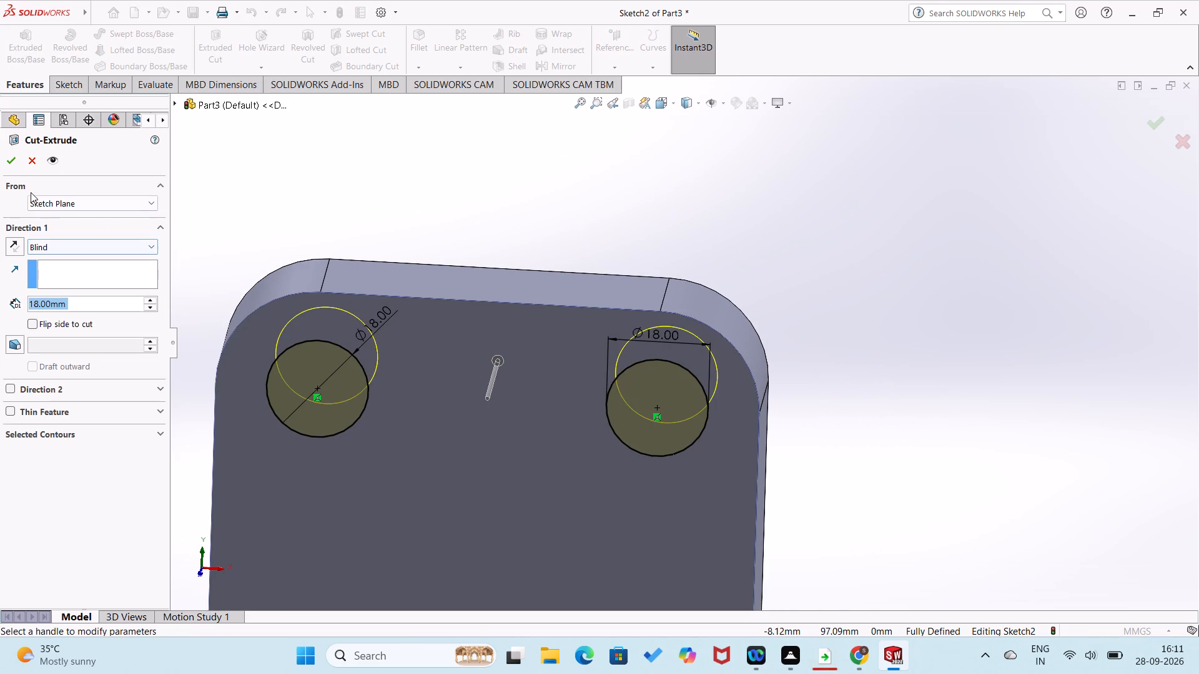
{"action": "left_click", "coordinate": [9, 164]}
{"action": "left_click", "coordinate": [250, 216]}
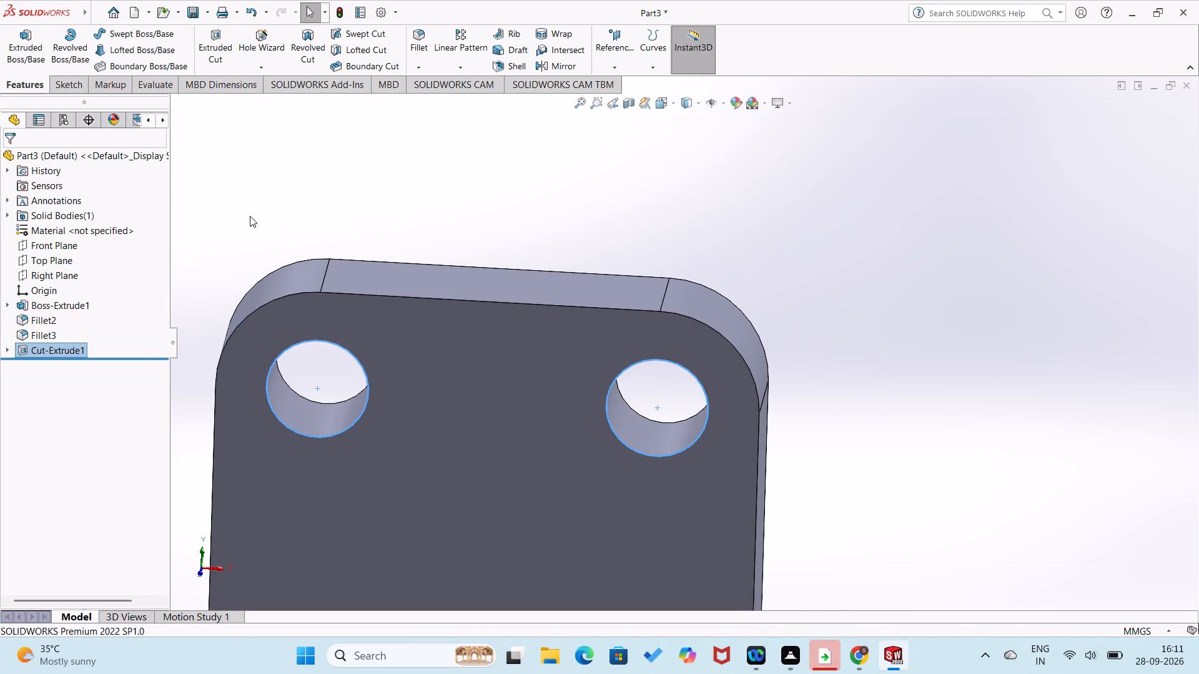
Start a sketch on the plate's bottom face and draw an 18 mm line along its short edge from the origin.
{"action": "scroll", "coordinate": [368, 372], "scroll_direction": "up", "scroll_amount": 2}
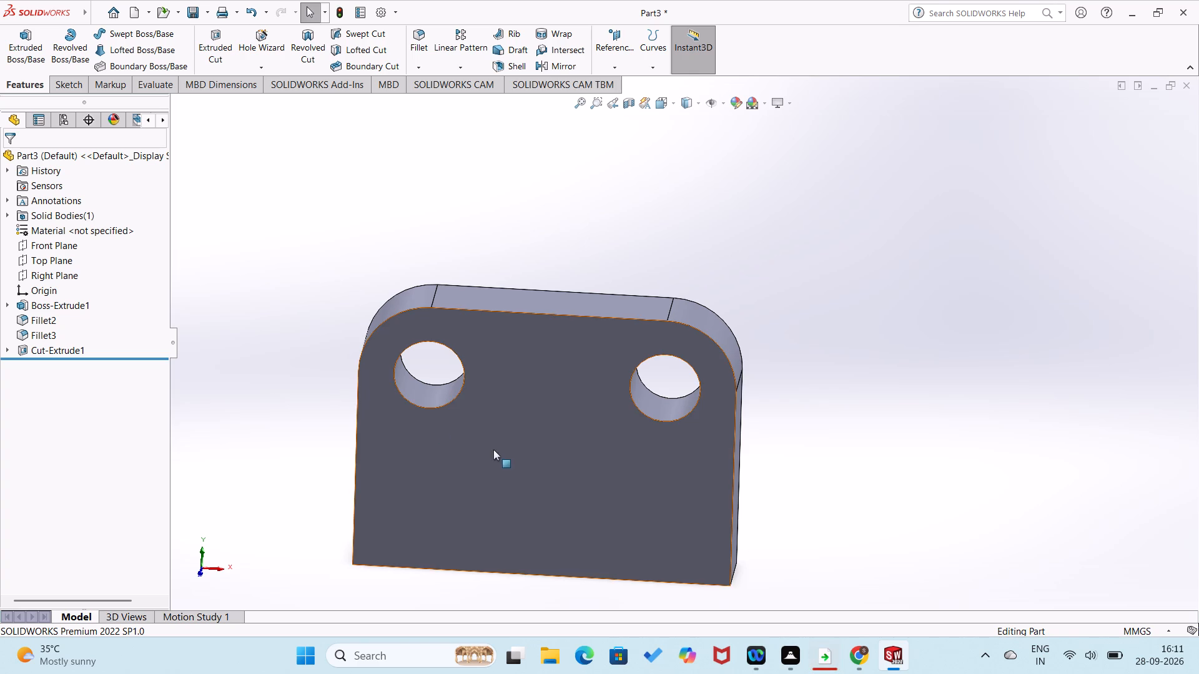
{"action": "middle_click_drag", "start_coordinate": [481, 468], "coordinate": [550, 228]}
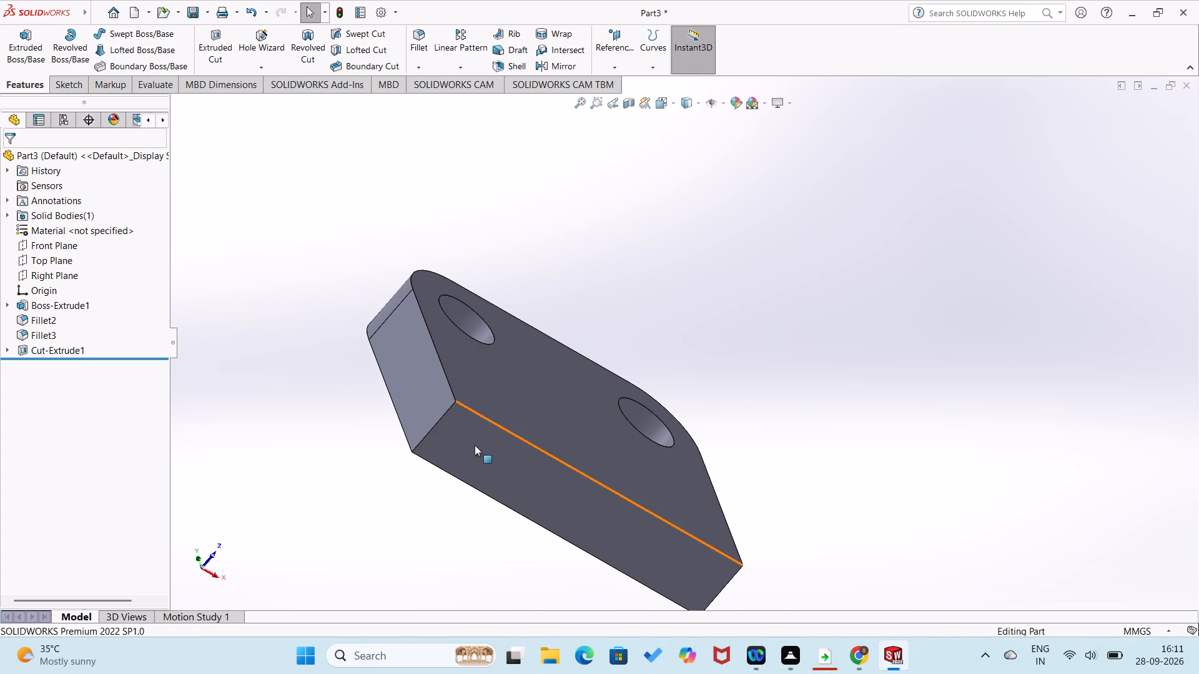
{"action": "right_click", "coordinate": [475, 445]}
{"action": "left_click", "coordinate": [505, 363]}
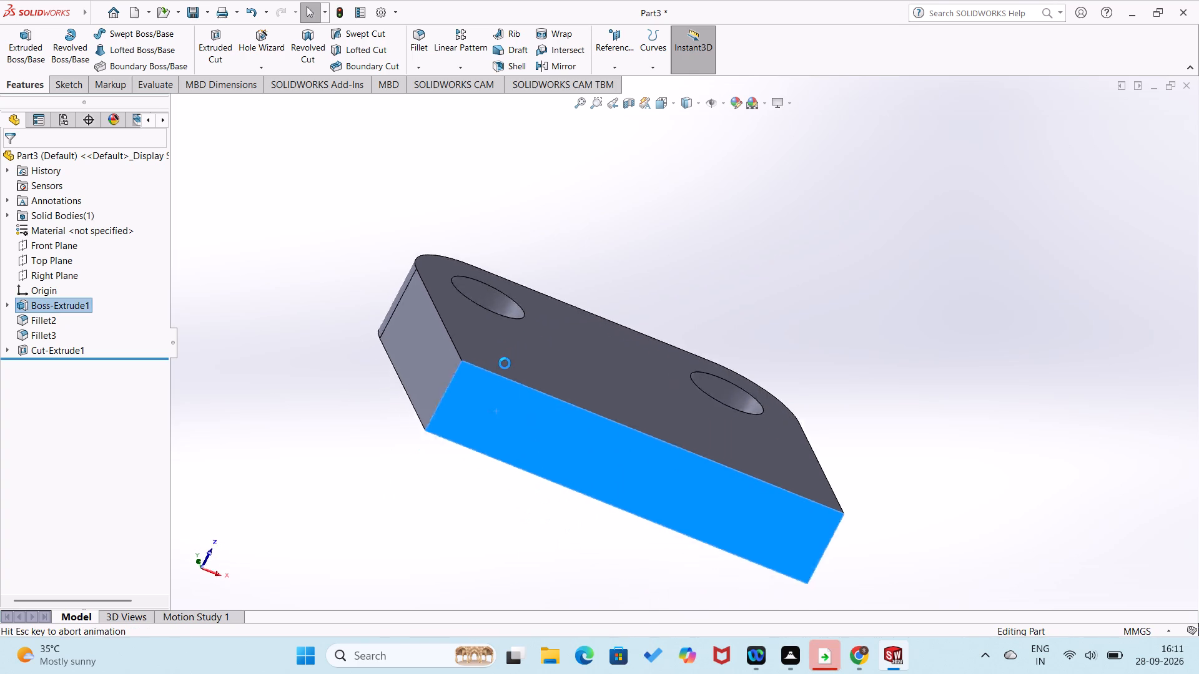
{"action": "scroll", "coordinate": [495, 379], "scroll_direction": "up", "scroll_amount": 1}
{"action": "right_click", "coordinate": [478, 436]}
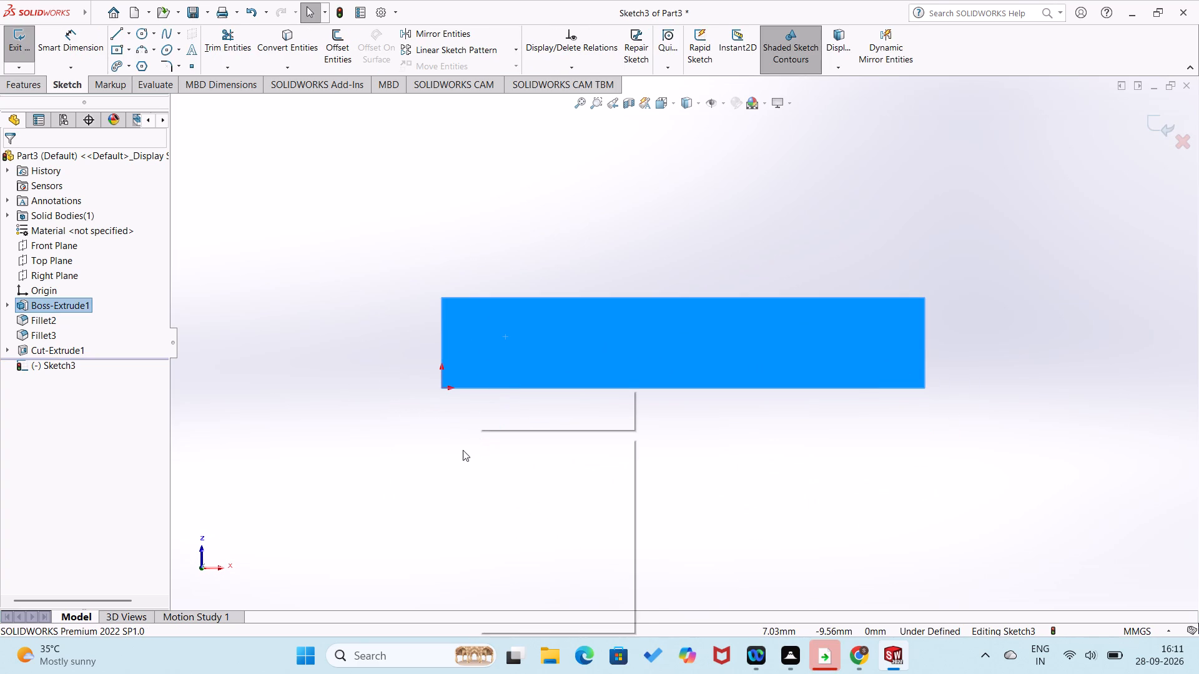
{"action": "right_click_drag", "start_coordinate": [420, 461], "coordinate": [466, 437]}
{"action": "right_click_drag", "start_coordinate": [514, 466], "coordinate": [392, 476]}
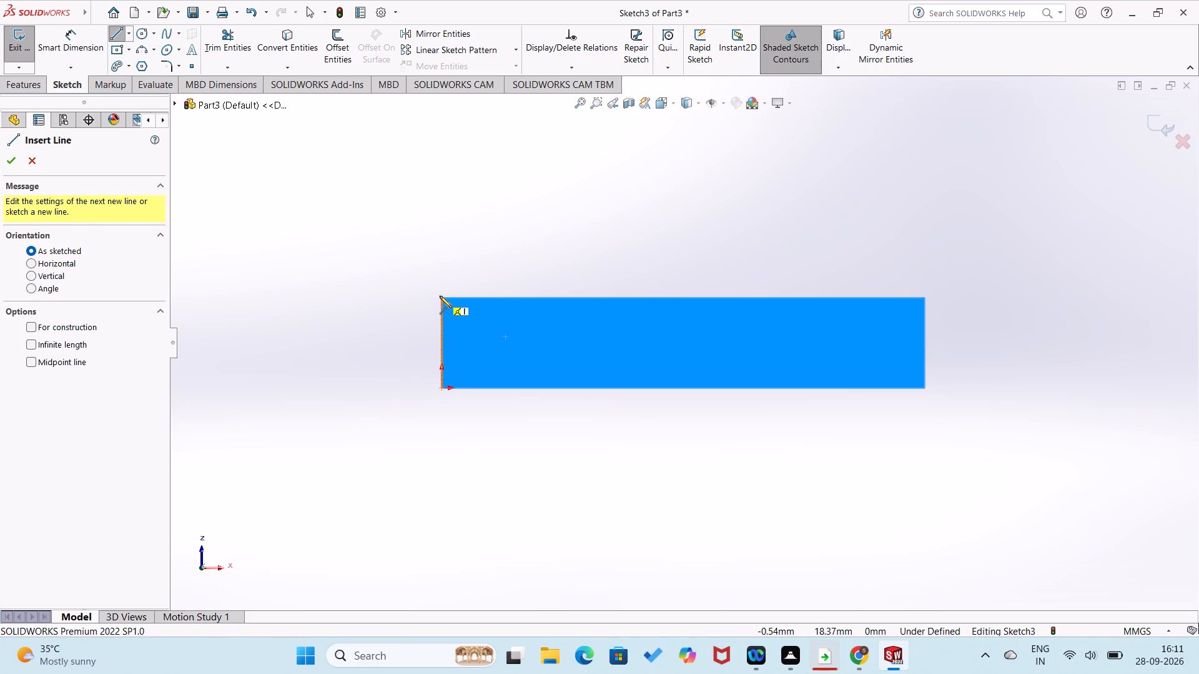
{"action": "left_click_drag", "start_coordinate": [441, 387], "coordinate": [442, 379]}
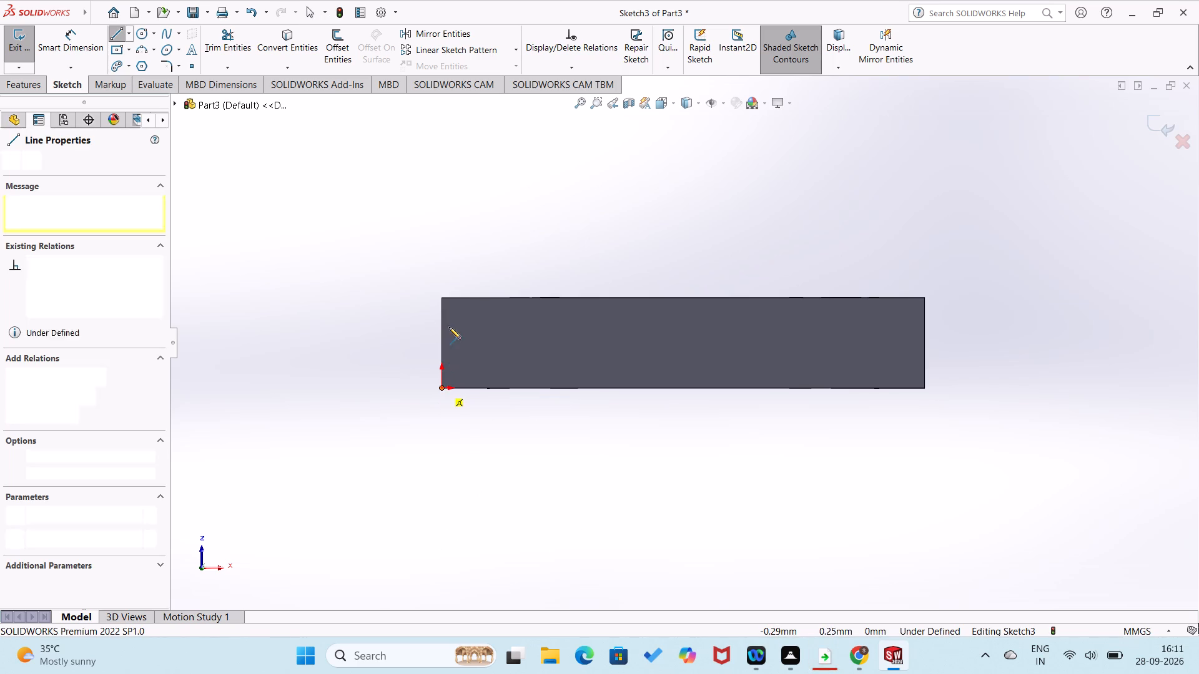
{"action": "left_click", "coordinate": [443, 300]}
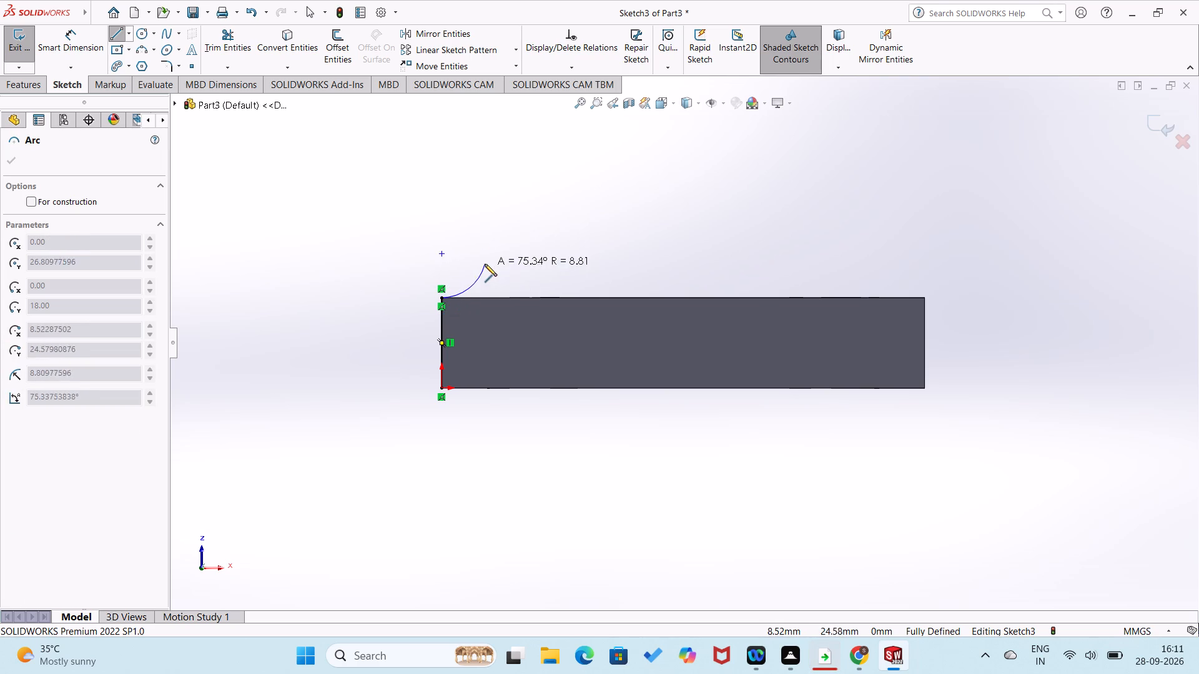
Sketch a tangent arc of about 7.4 mm radius from the 18 mm line's upper end, continued by a vertical line about 50 mm long.
{"action": "left_click", "coordinate": [478, 253]}
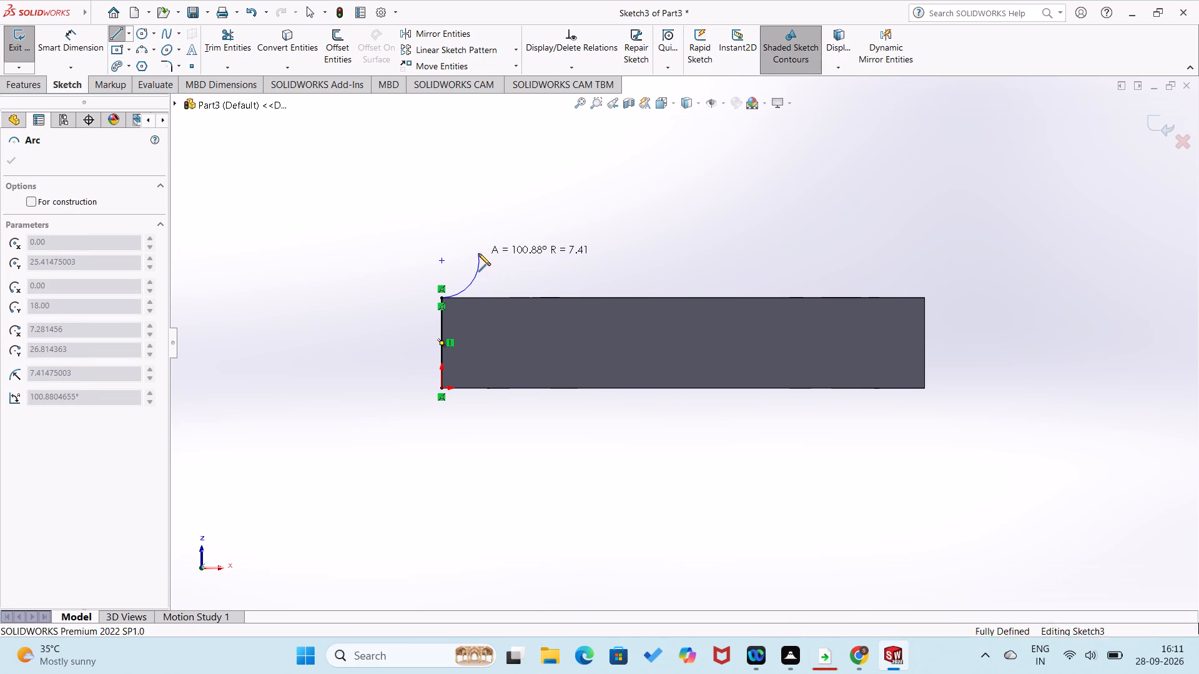
{"action": "scroll", "coordinate": [478, 238], "scroll_direction": "up", "scroll_amount": 2}
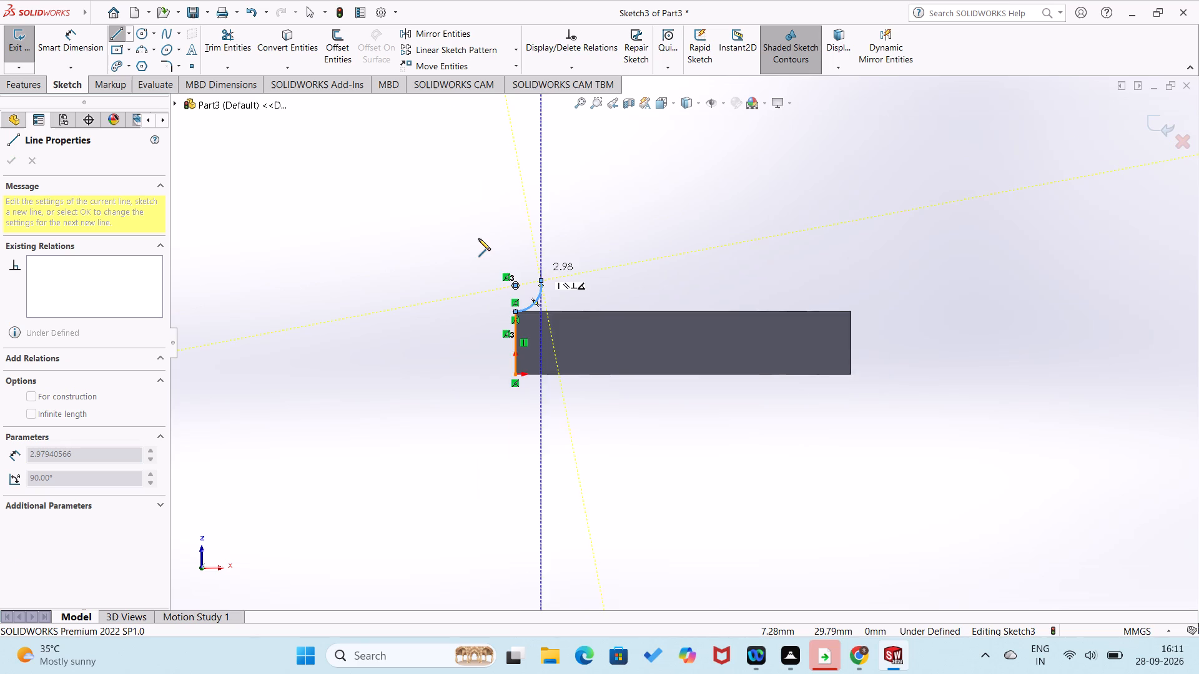
{"action": "scroll", "coordinate": [478, 238], "scroll_direction": "up", "scroll_amount": 1}
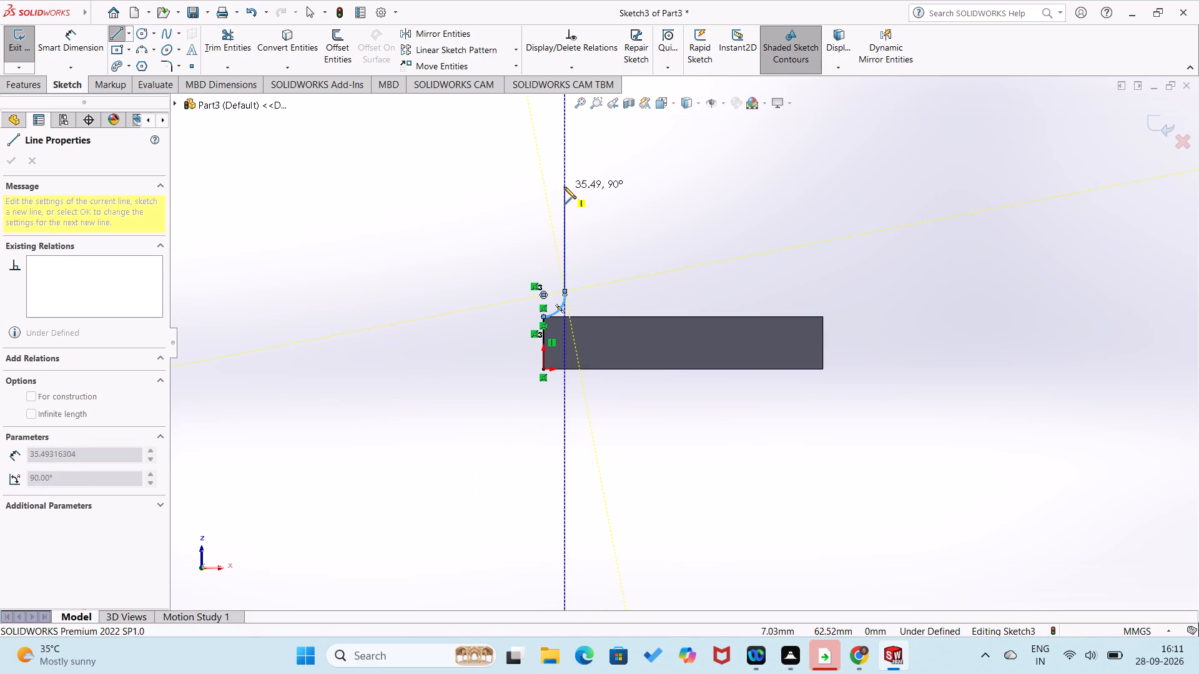
{"action": "scroll", "coordinate": [564, 184], "scroll_direction": "up", "scroll_amount": 1}
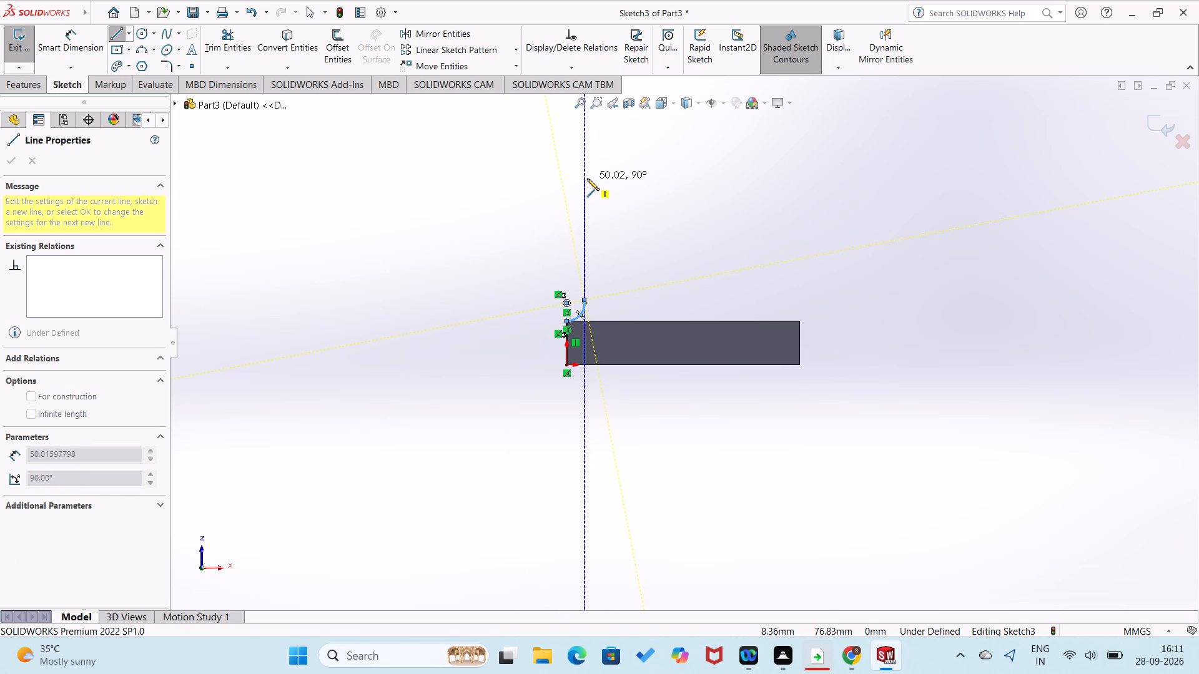
{"action": "left_click", "coordinate": [587, 178]}
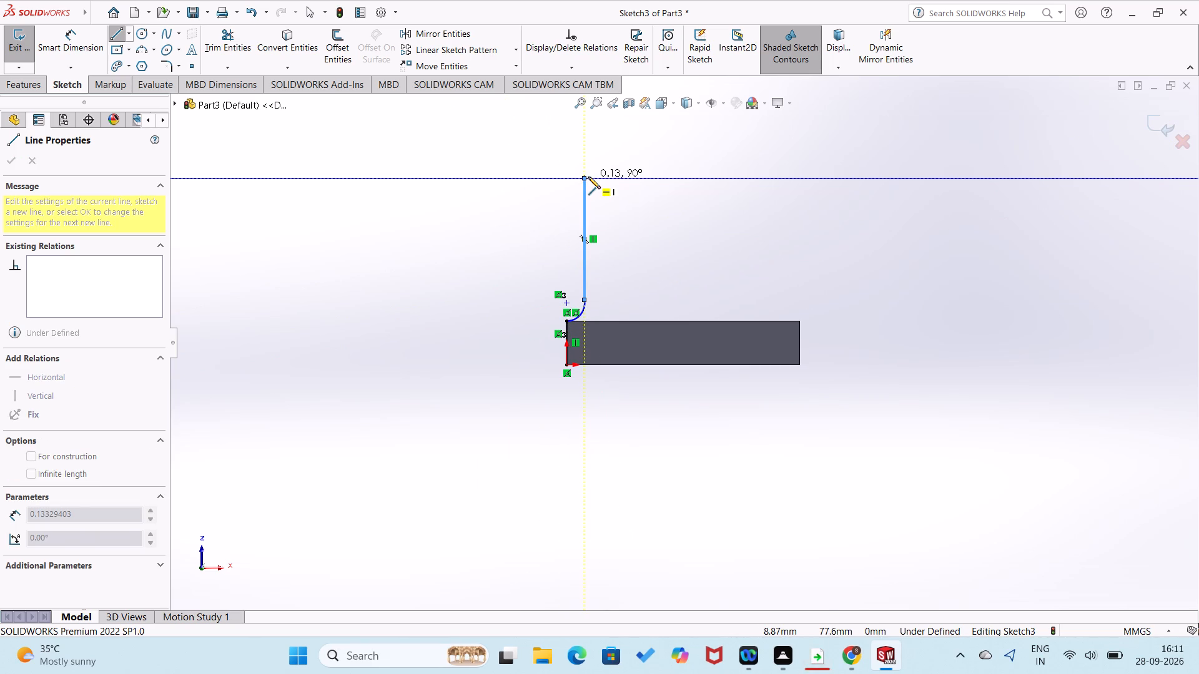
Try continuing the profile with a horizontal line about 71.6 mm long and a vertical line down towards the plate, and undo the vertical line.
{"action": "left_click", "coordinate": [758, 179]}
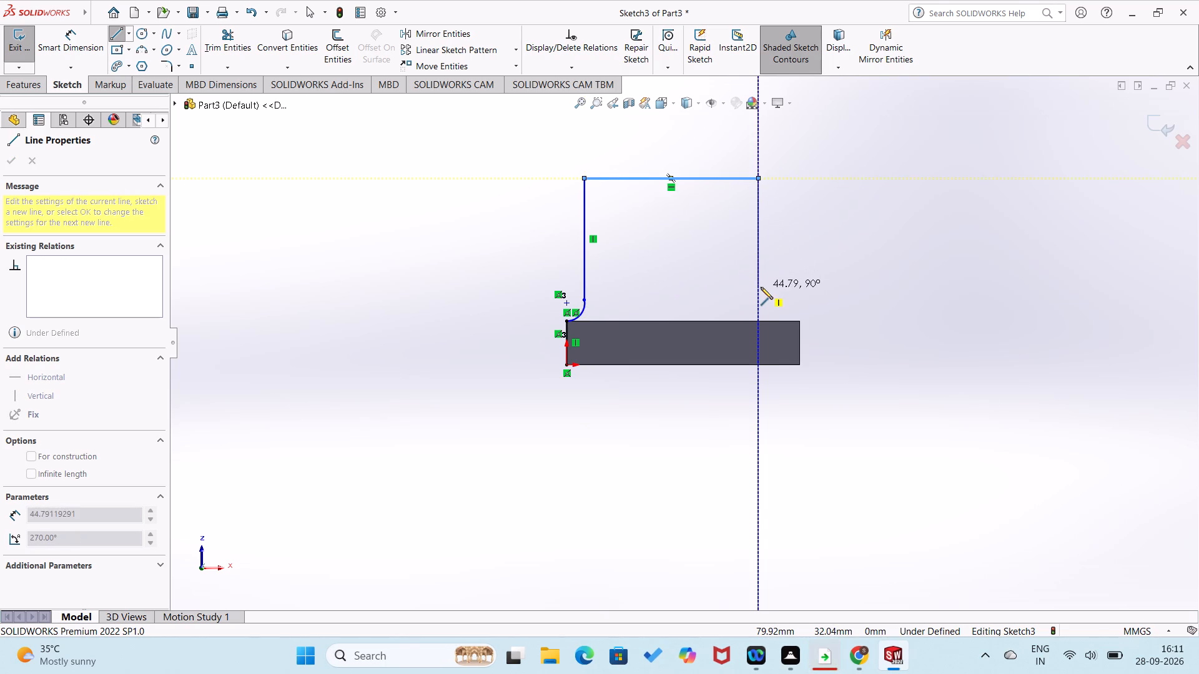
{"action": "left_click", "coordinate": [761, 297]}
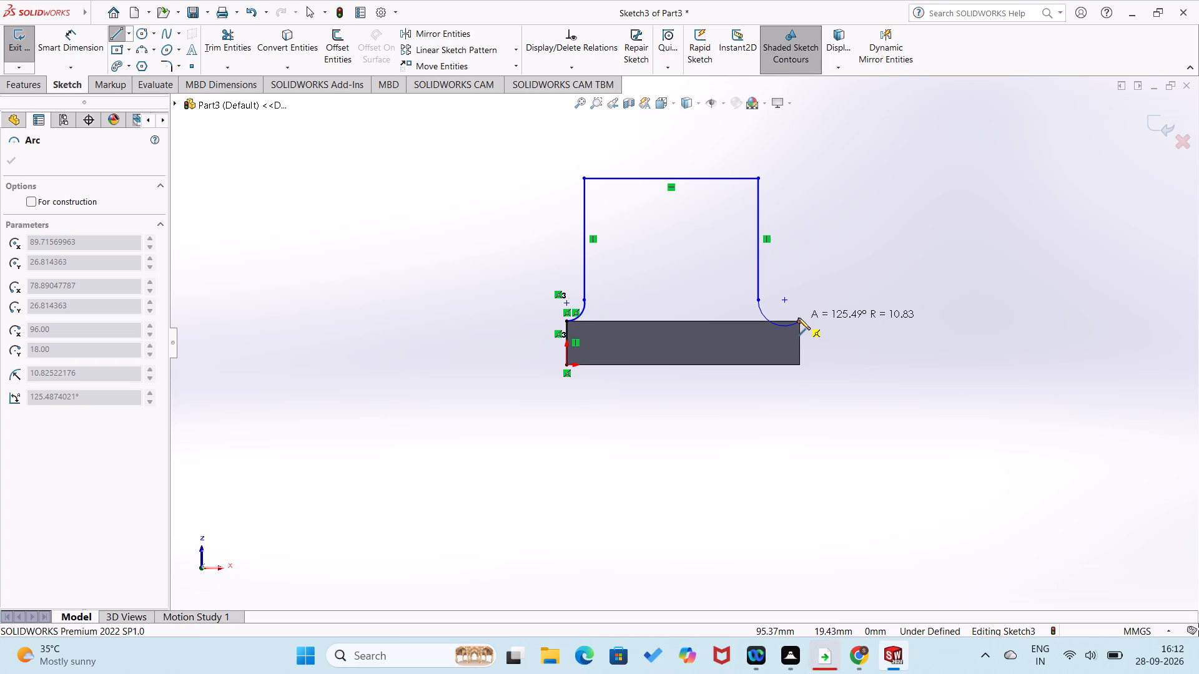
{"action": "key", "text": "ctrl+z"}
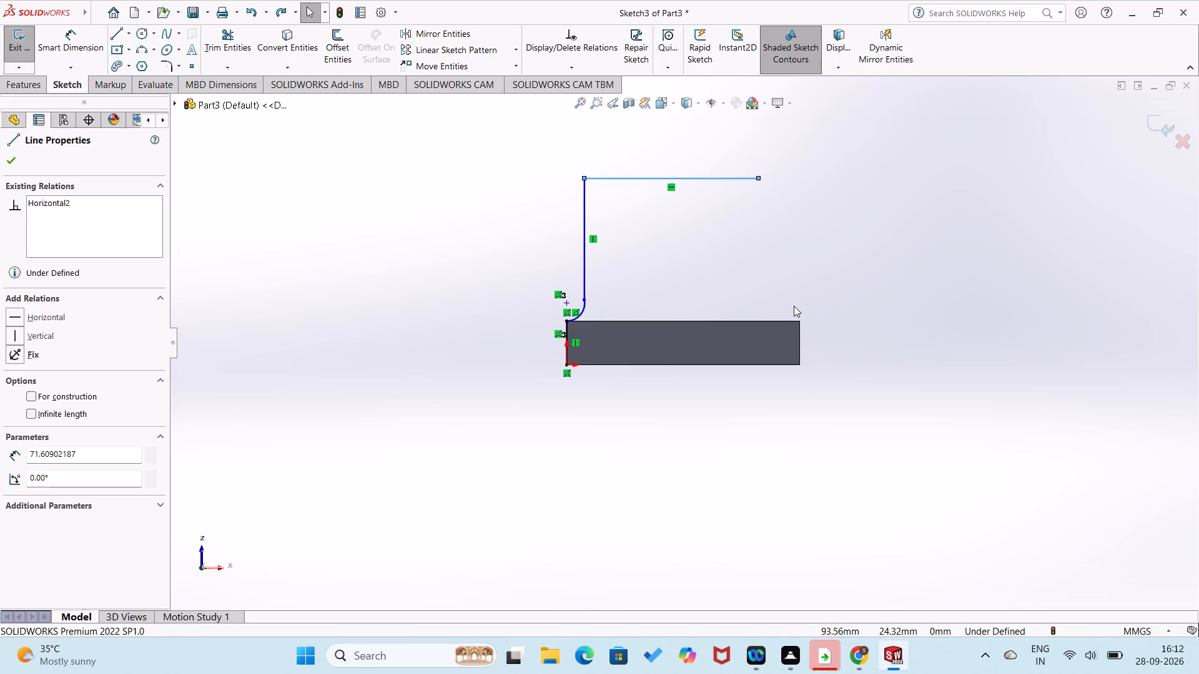
Sketch the opposite side from an 18 mm line on the plate's other short edge, an R8.8 mm tangent arc and a 50 mm vertical line.
{"action": "right_click_drag", "start_coordinate": [972, 225], "coordinate": [824, 252]}
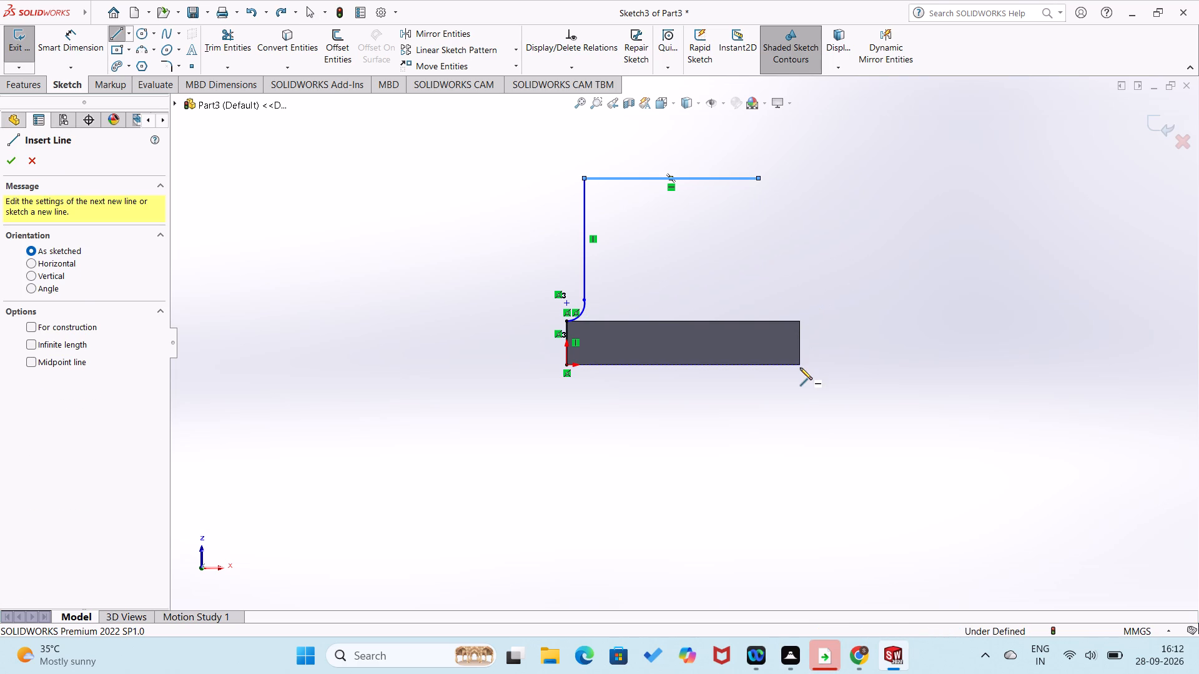
{"action": "left_click", "coordinate": [800, 364]}
{"action": "left_click", "coordinate": [799, 321]}
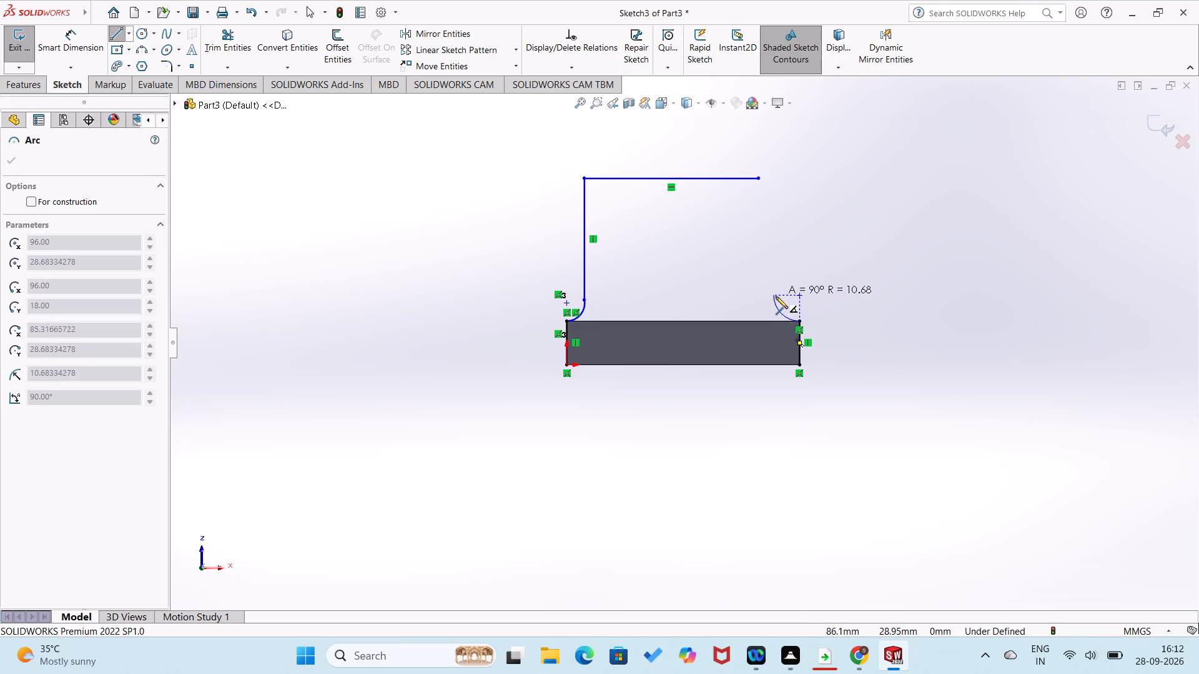
{"action": "left_click", "coordinate": [776, 301]}
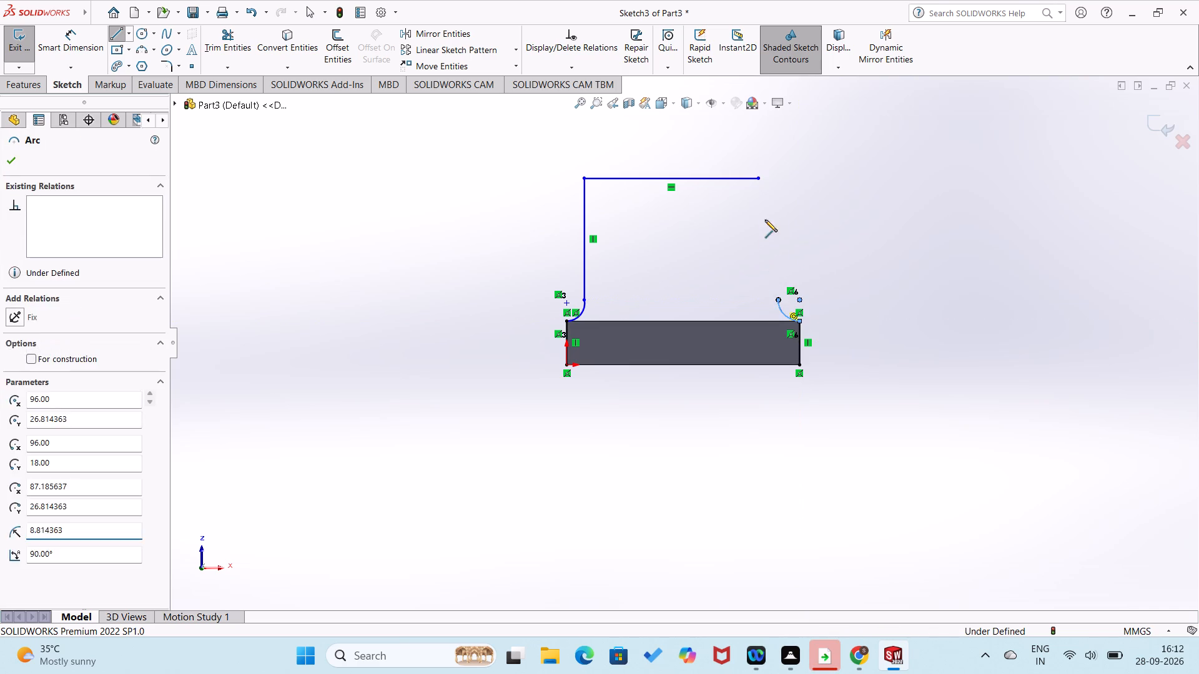
{"action": "left_click", "coordinate": [777, 177]}
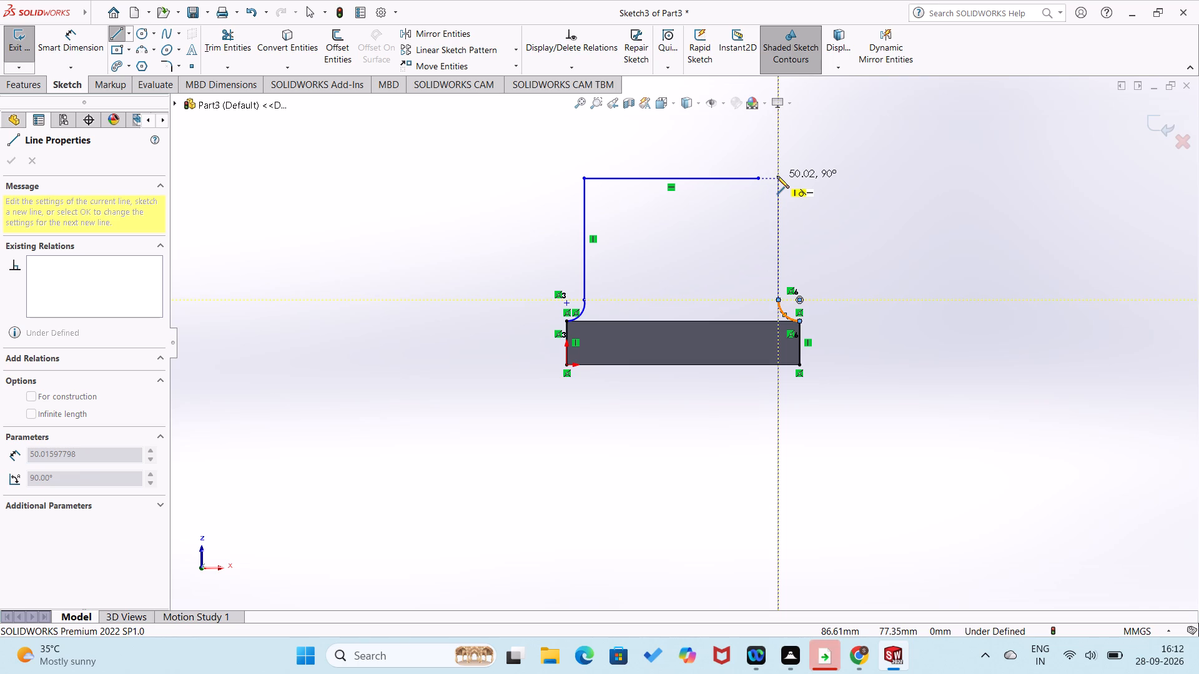
{"action": "right_click_drag", "start_coordinate": [778, 176], "coordinate": [807, 85]}
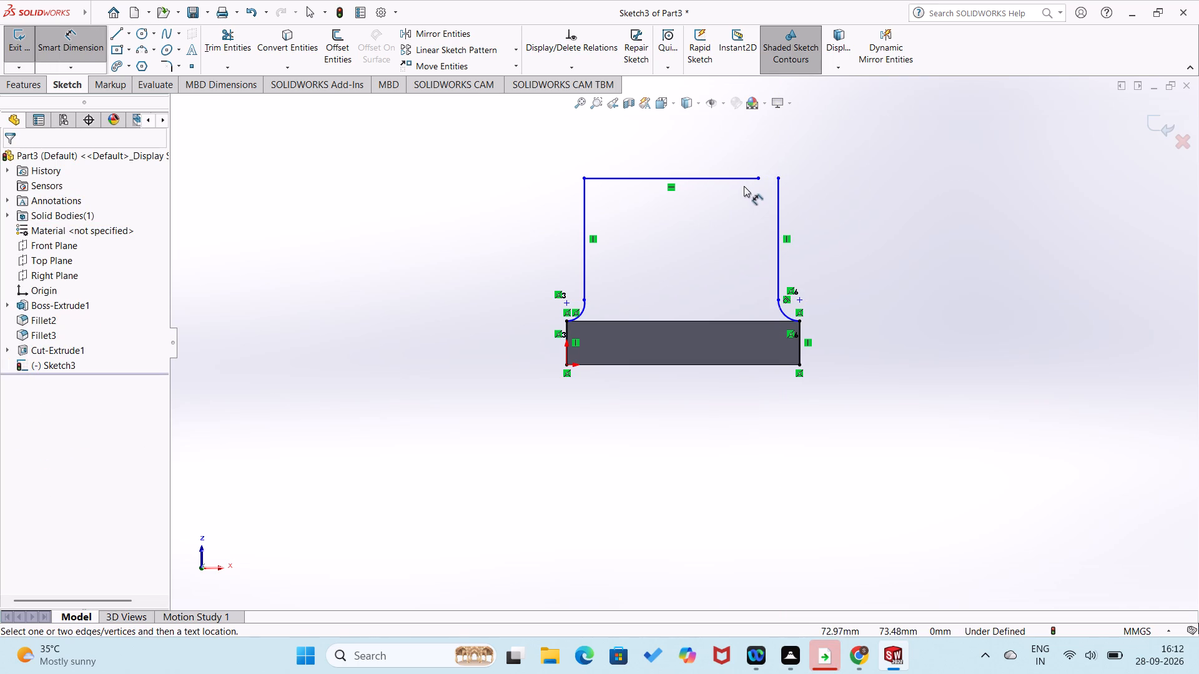
Replace the profile's top horizontal line with one about 79.9 mm long joining the upper ends of both vertical lines.
{"action": "left_click", "coordinate": [743, 180]}
{"action": "key", "text": "Delete"}
{"action": "right_click_drag", "start_coordinate": [744, 178], "coordinate": [621, 168]}
{"action": "left_click", "coordinate": [585, 177]}
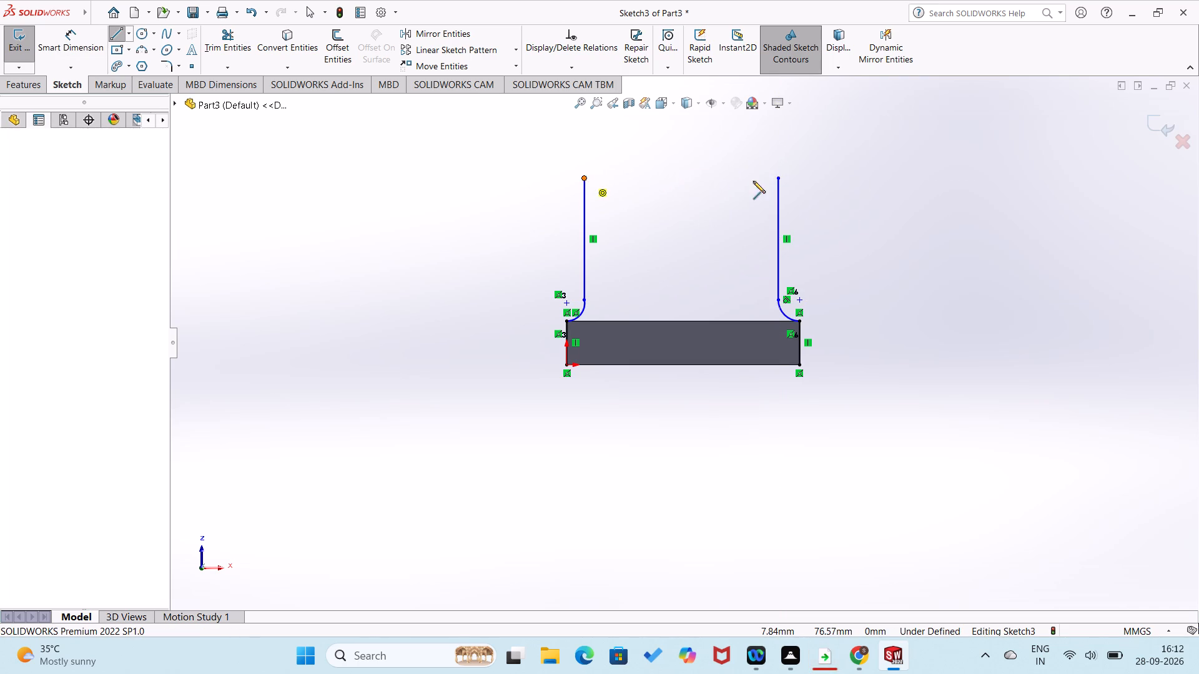
{"action": "left_click", "coordinate": [777, 180]}
{"action": "right_click_drag", "start_coordinate": [811, 238], "coordinate": [853, 89]}
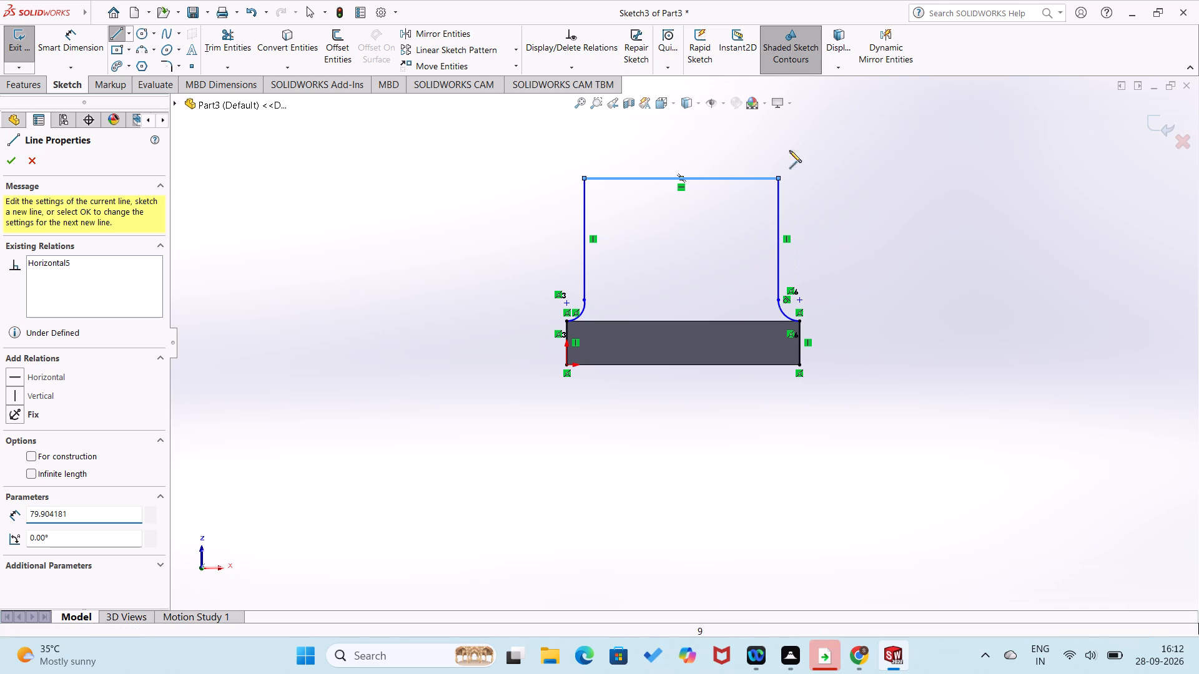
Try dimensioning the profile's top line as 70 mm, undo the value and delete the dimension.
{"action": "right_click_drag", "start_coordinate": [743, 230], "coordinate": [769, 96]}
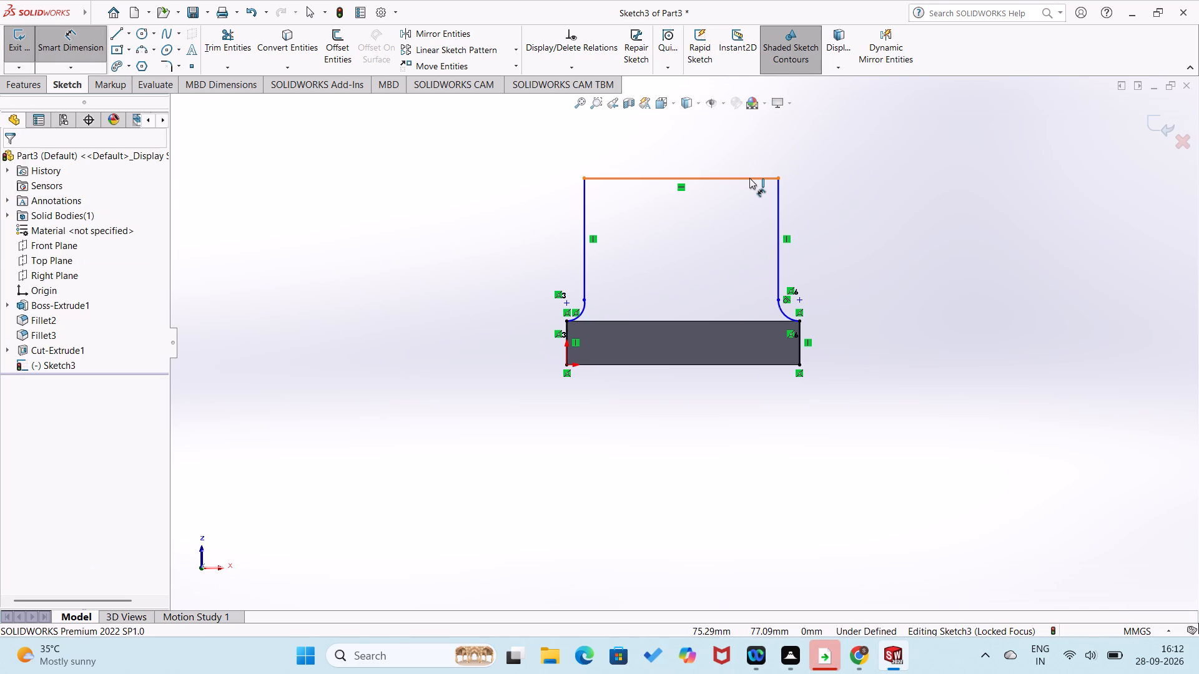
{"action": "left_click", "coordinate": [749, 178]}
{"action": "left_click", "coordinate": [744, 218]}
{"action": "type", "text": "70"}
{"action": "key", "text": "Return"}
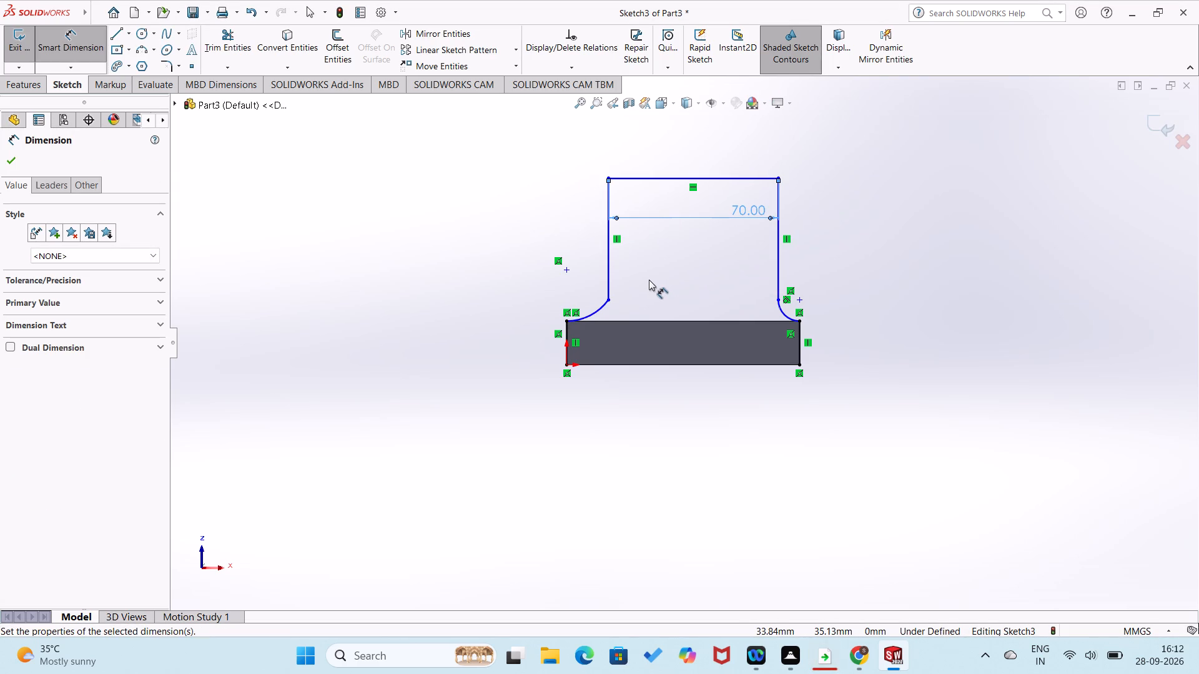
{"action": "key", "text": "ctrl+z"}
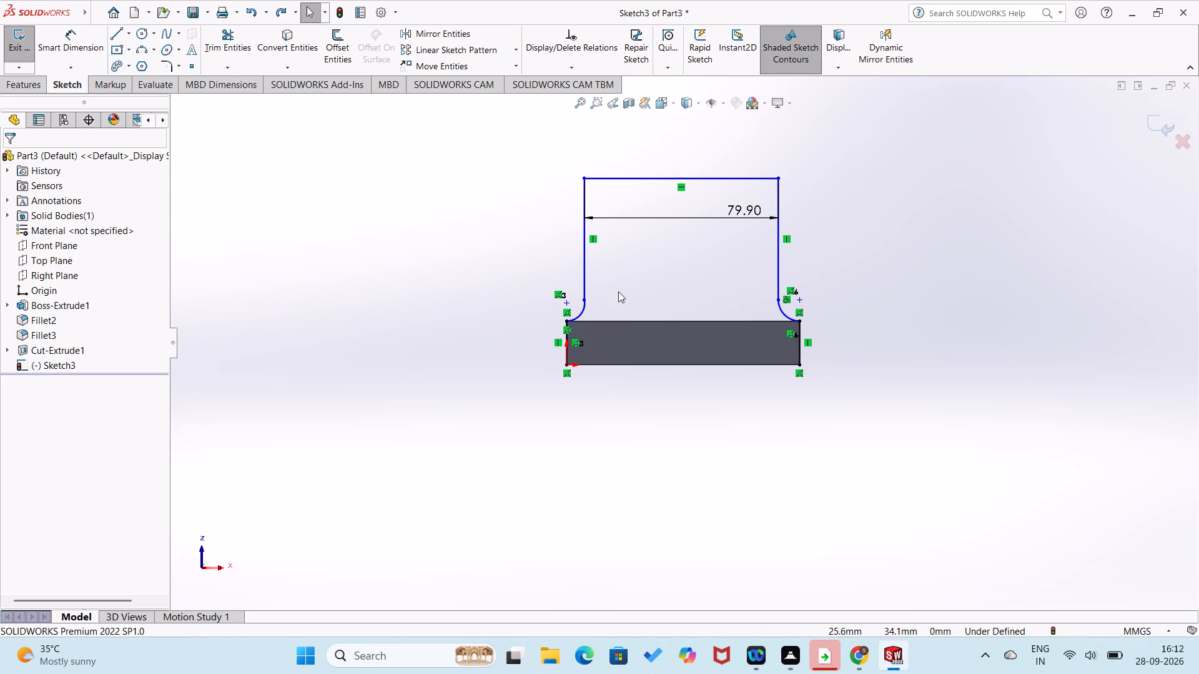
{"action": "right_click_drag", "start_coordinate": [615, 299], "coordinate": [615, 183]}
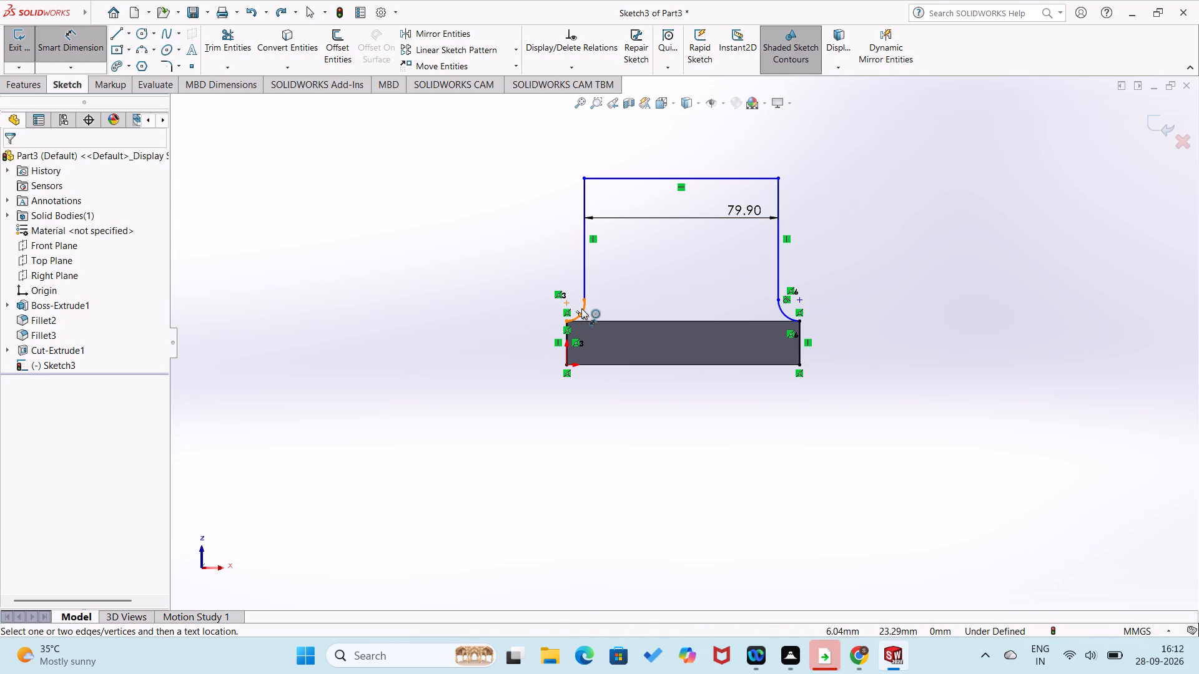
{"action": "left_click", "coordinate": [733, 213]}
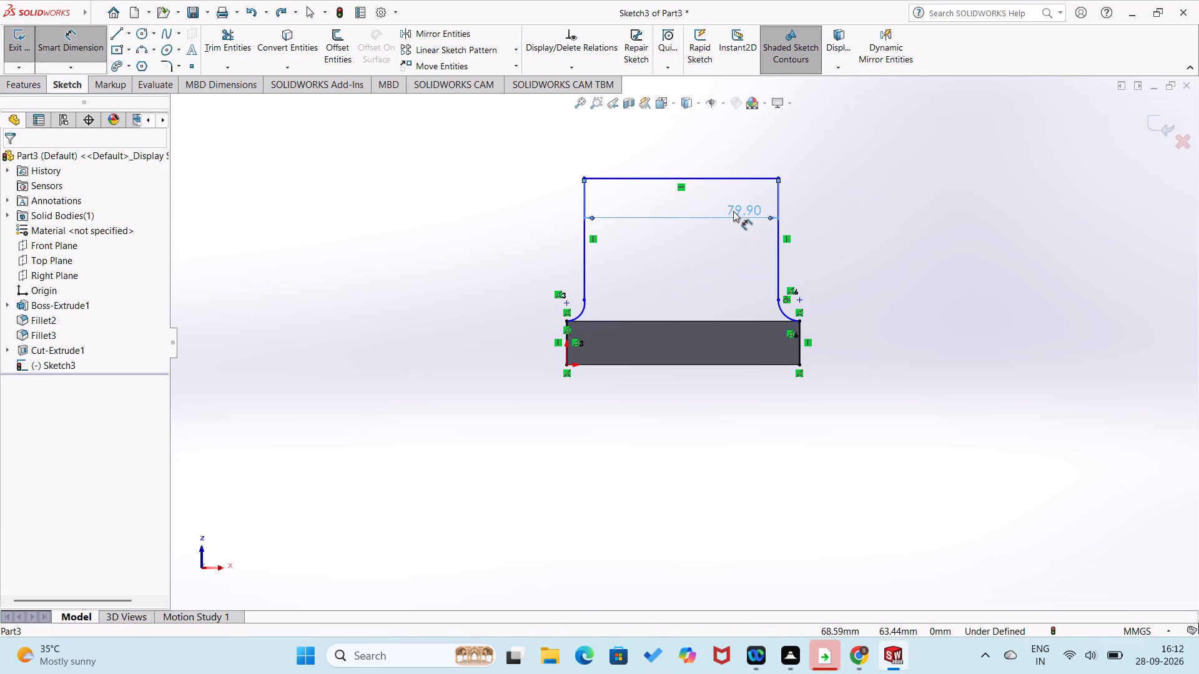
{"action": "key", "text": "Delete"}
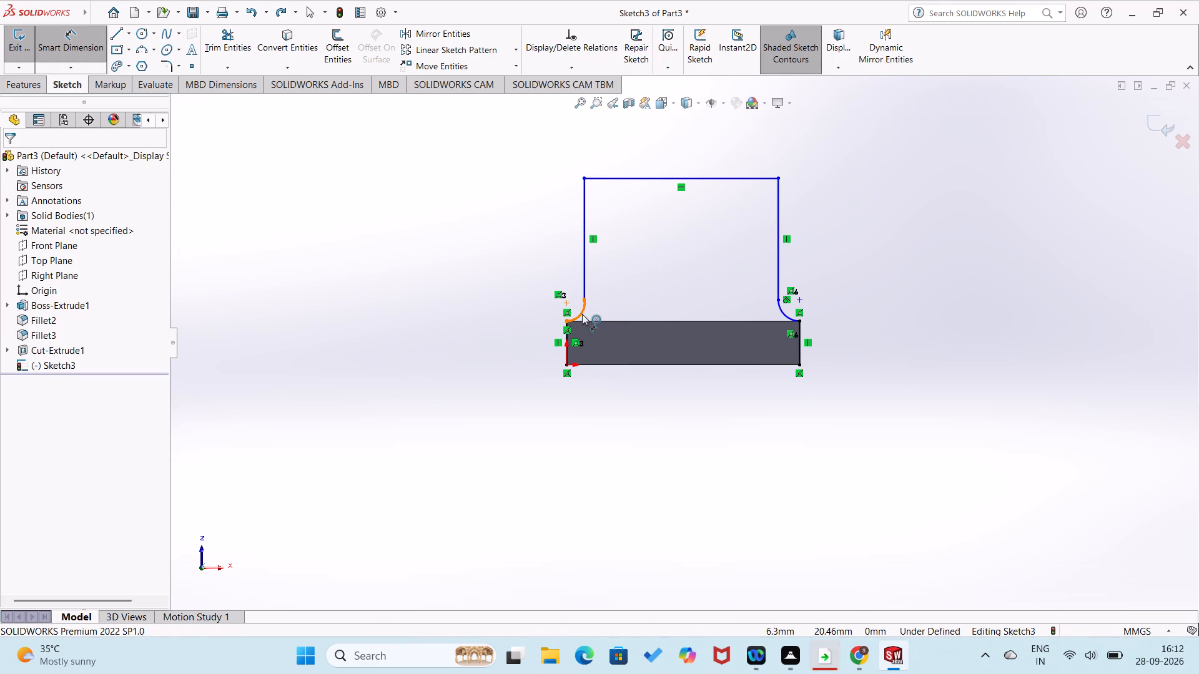
Dimension the radii of both tangent arcs as 13 mm.
{"action": "left_click", "coordinate": [582, 314]}
{"action": "left_click", "coordinate": [531, 270]}
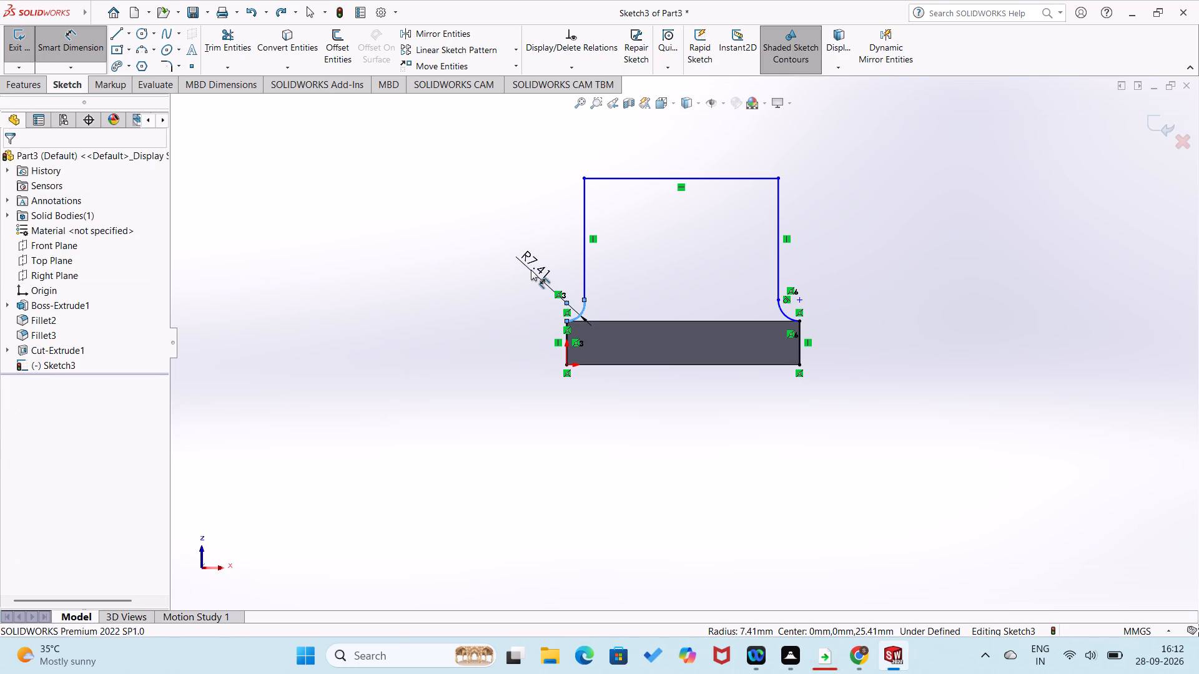
{"action": "type", "text": "13"}
{"action": "key", "text": "Return"}
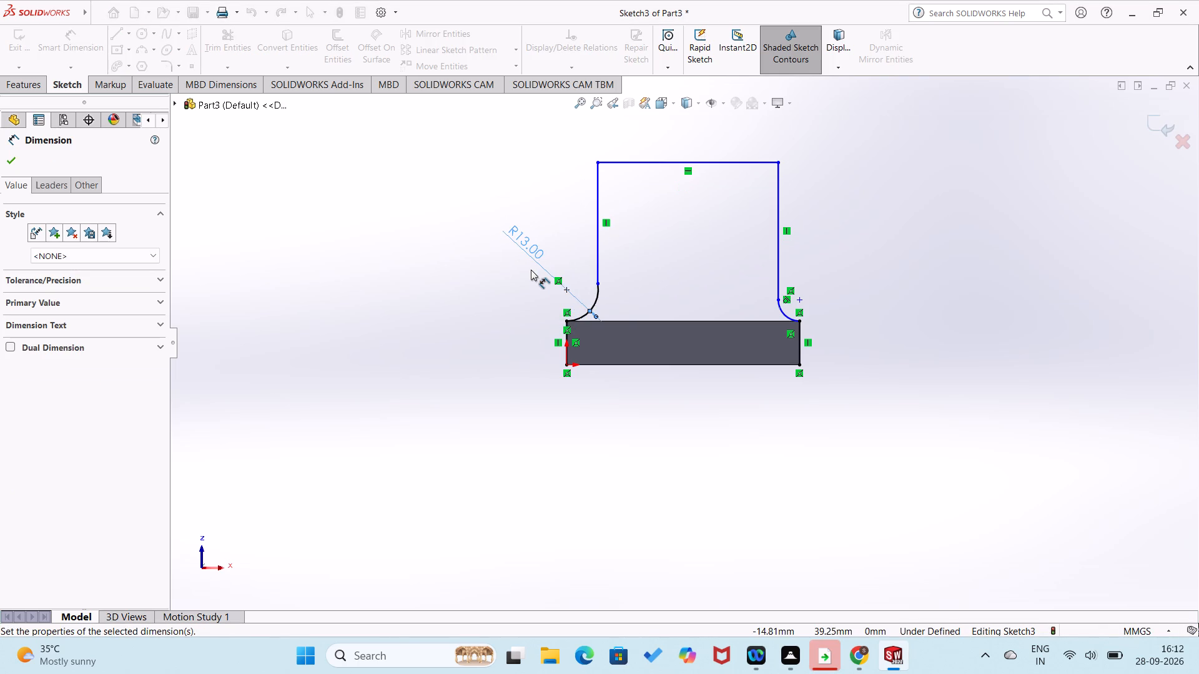
{"action": "left_click", "coordinate": [780, 313]}
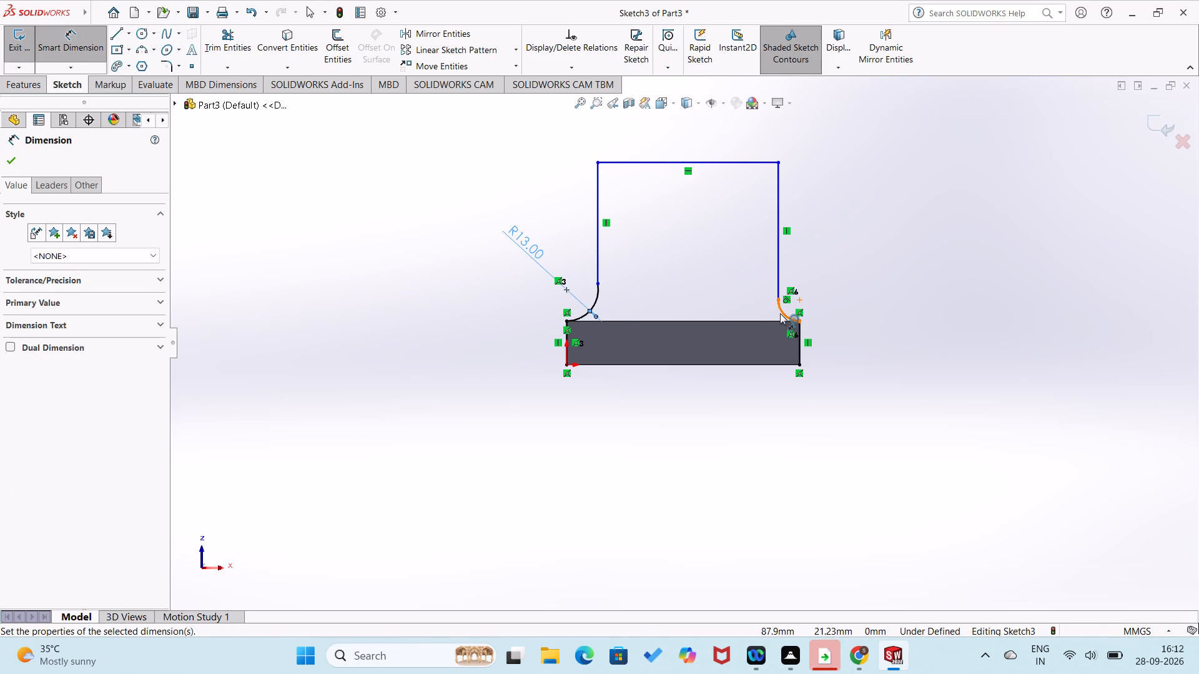
{"action": "left_click", "coordinate": [827, 280]}
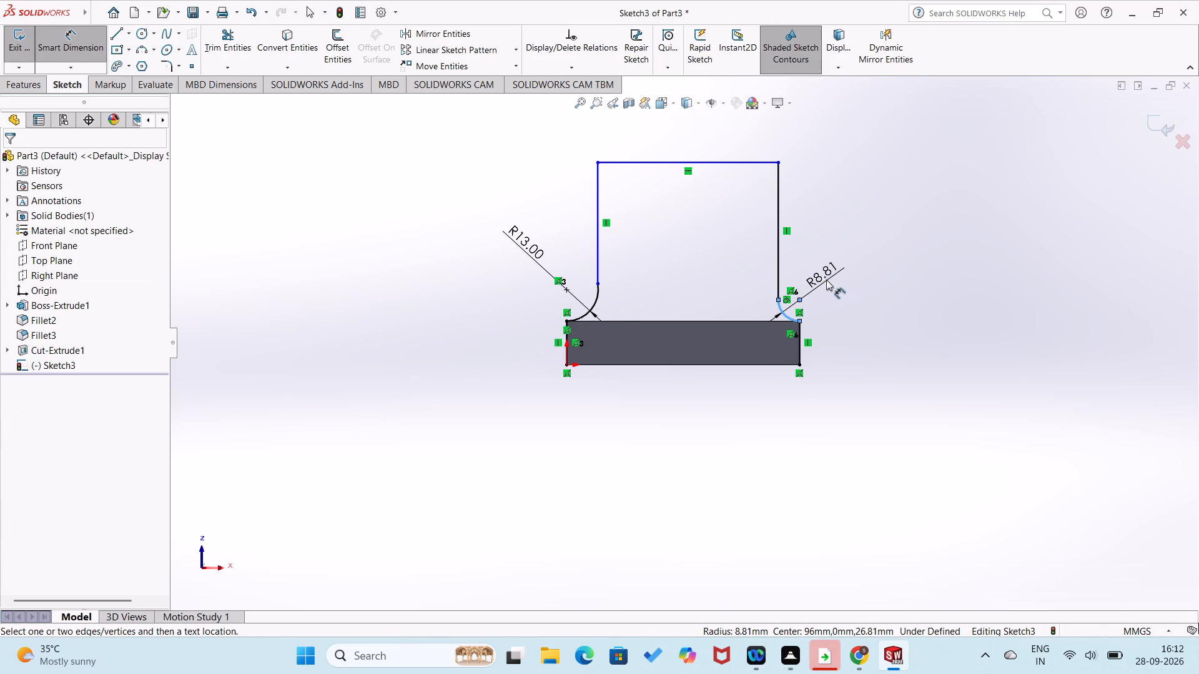
{"action": "type", "text": "13"}
{"action": "key", "text": "Return"}
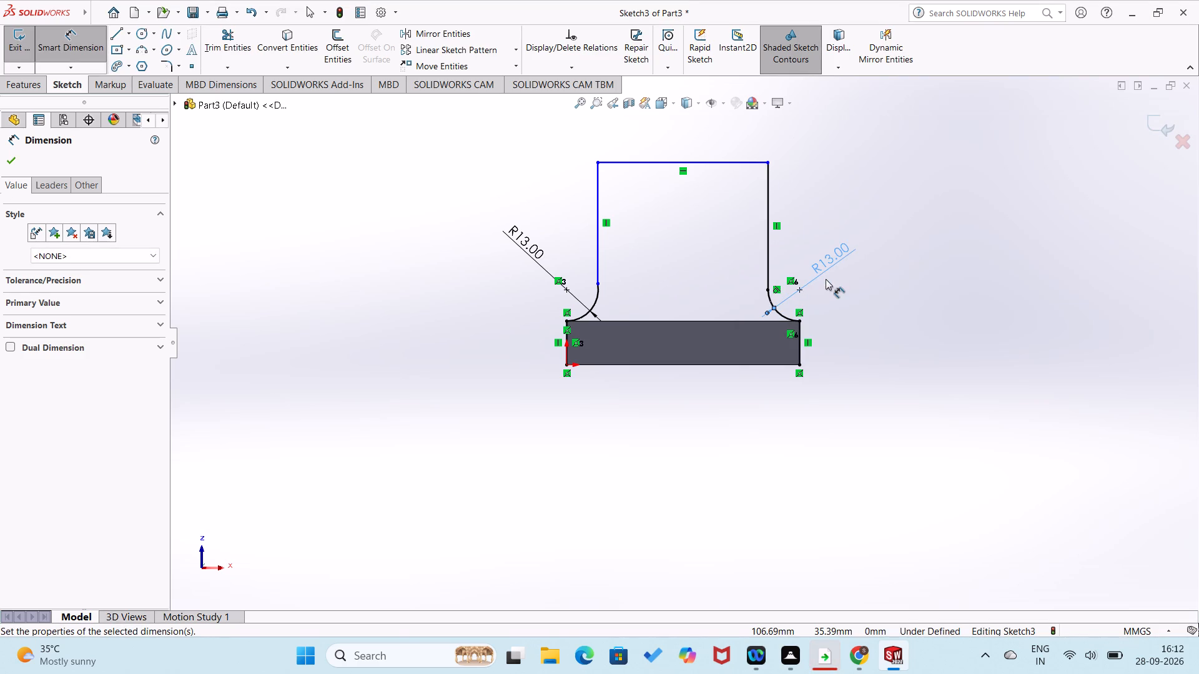
{"action": "left_click", "coordinate": [854, 280]}
Dimension the length of the profile's top horizontal line as 70 mm.
{"action": "left_click", "coordinate": [675, 166]}
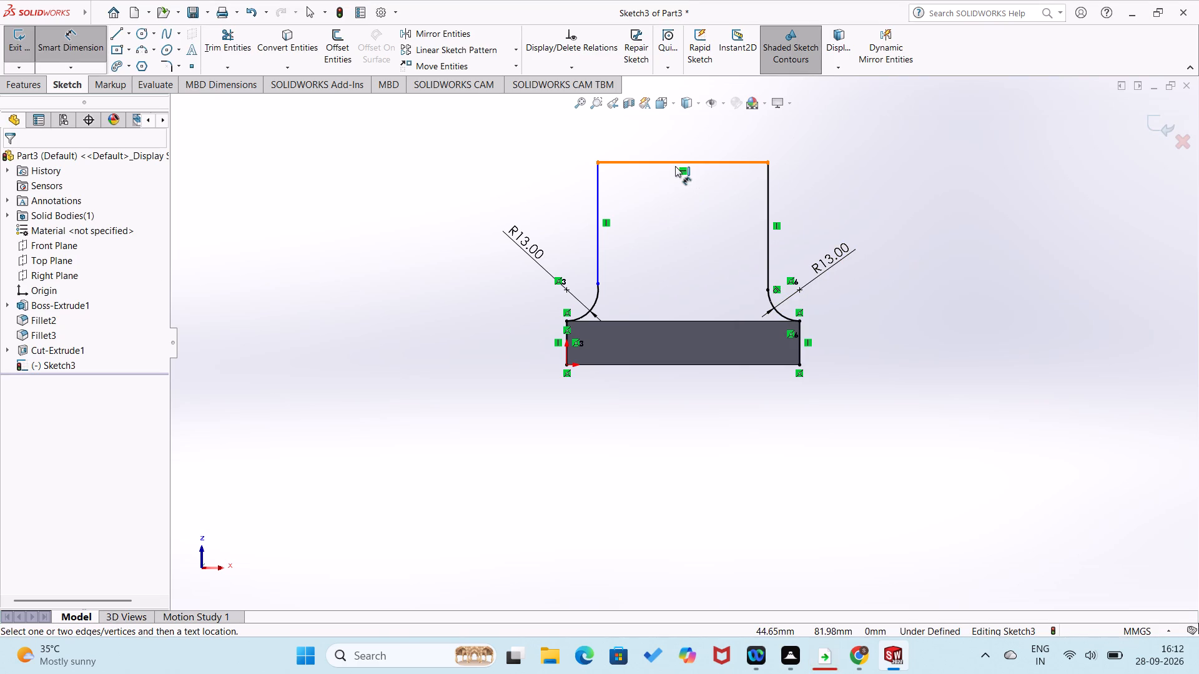
{"action": "left_click", "coordinate": [673, 200]}
{"action": "type", "text": "70"}
{"action": "key", "text": "Return"}
{"action": "left_click", "coordinate": [694, 253]}
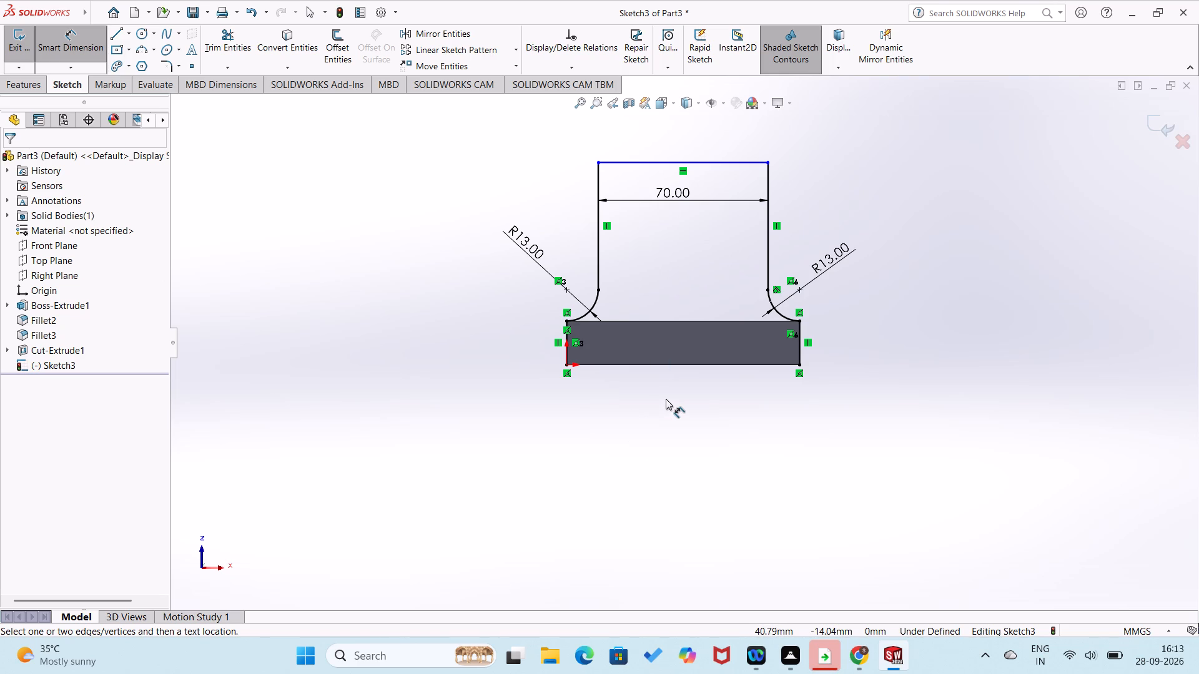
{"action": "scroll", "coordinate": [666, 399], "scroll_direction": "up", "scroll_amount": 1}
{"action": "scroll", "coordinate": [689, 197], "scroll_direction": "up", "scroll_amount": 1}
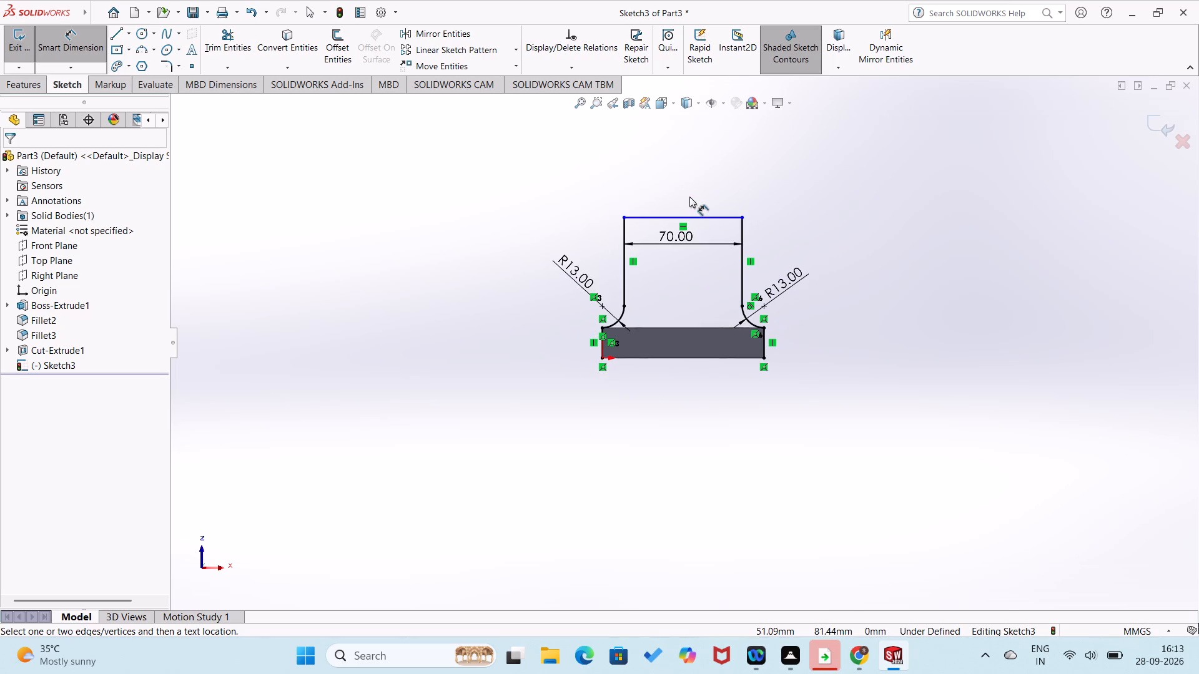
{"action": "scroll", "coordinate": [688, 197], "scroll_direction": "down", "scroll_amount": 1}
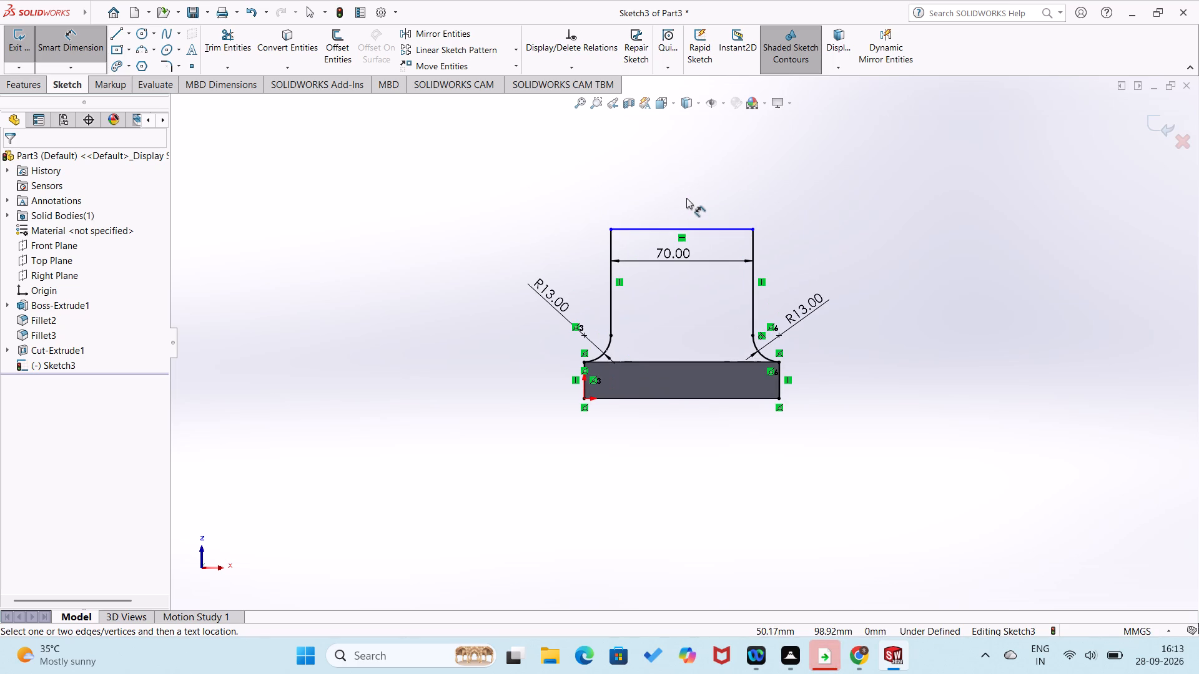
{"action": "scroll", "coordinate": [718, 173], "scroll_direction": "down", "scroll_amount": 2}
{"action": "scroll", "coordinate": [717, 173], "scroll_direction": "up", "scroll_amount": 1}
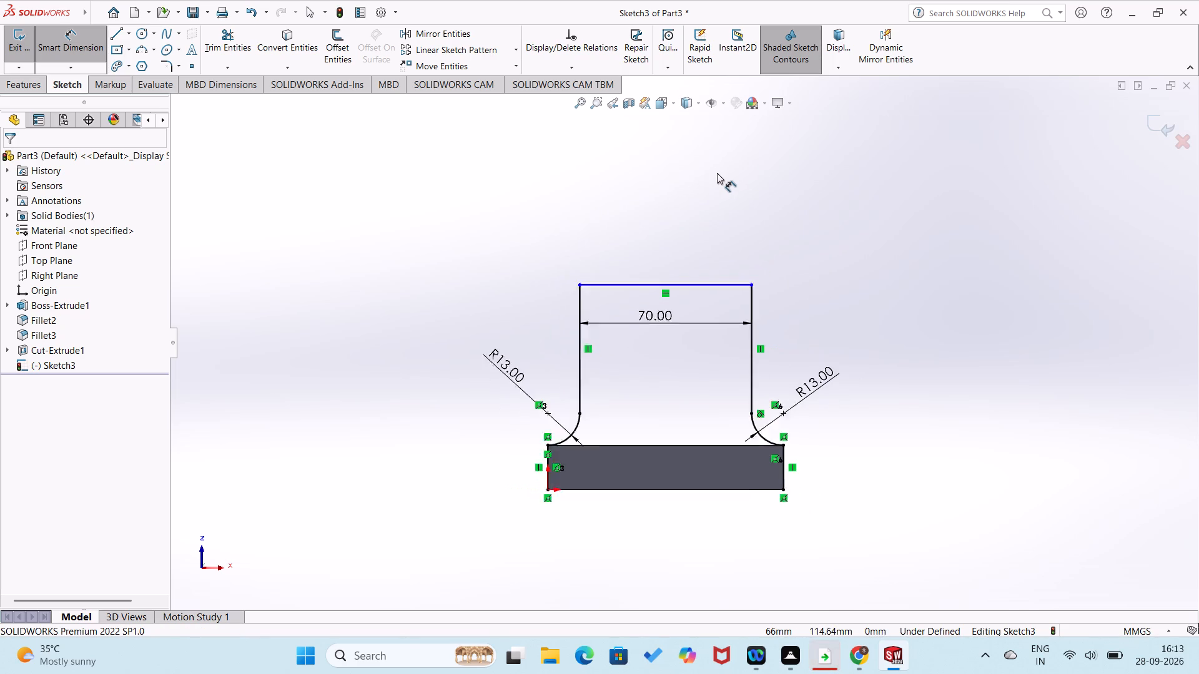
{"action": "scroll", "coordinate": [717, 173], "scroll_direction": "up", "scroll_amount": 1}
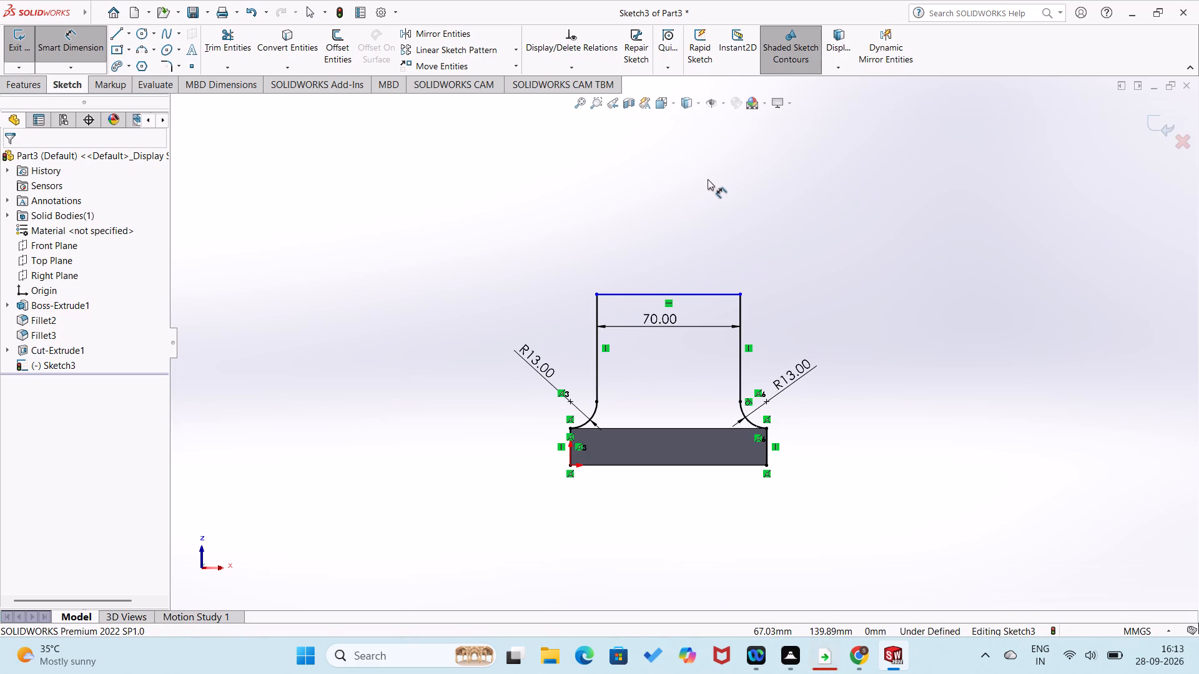
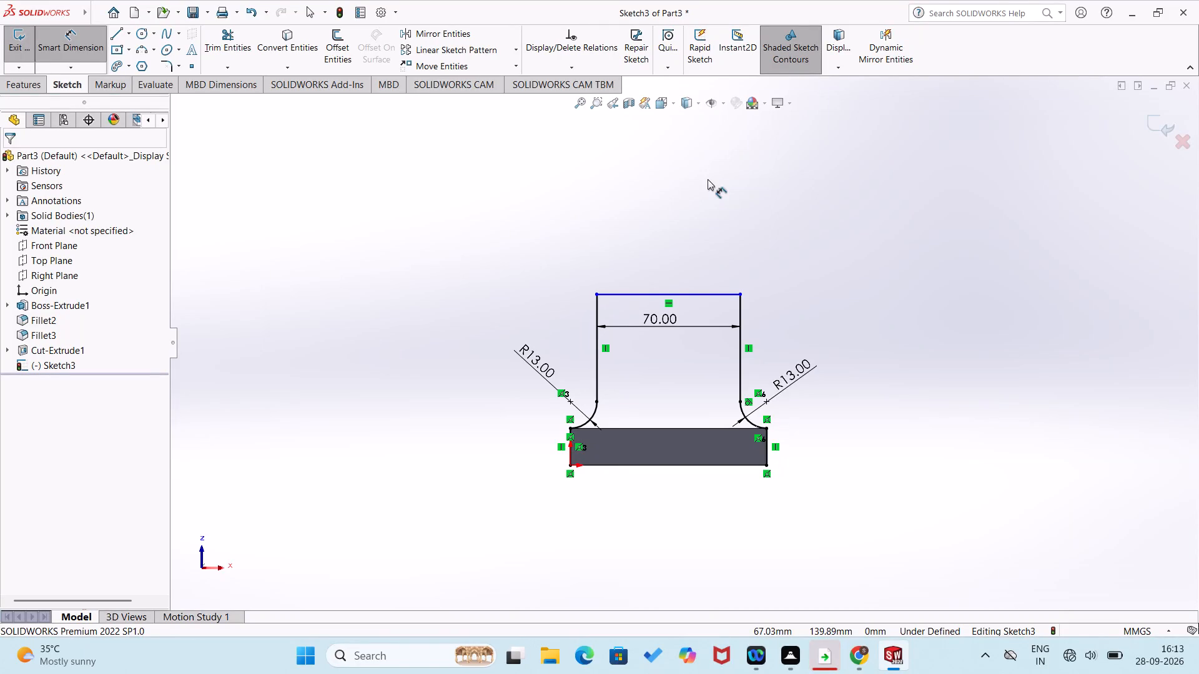
Sketch a vertical line about 74.7 mm long upward from the midpoint of the profile's top horizontal line.
{"action": "right_click_drag", "start_coordinate": [701, 224], "coordinate": [654, 283]}
{"action": "right_click_drag", "start_coordinate": [771, 253], "coordinate": [674, 191]}
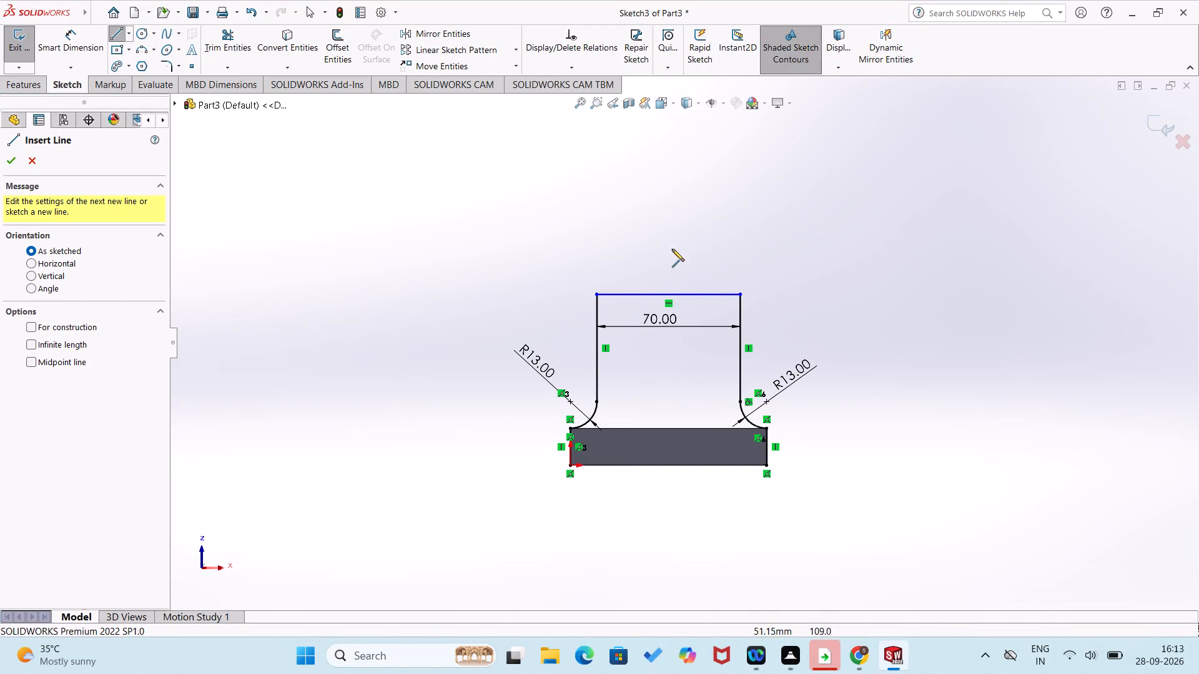
{"action": "left_click", "coordinate": [669, 293]}
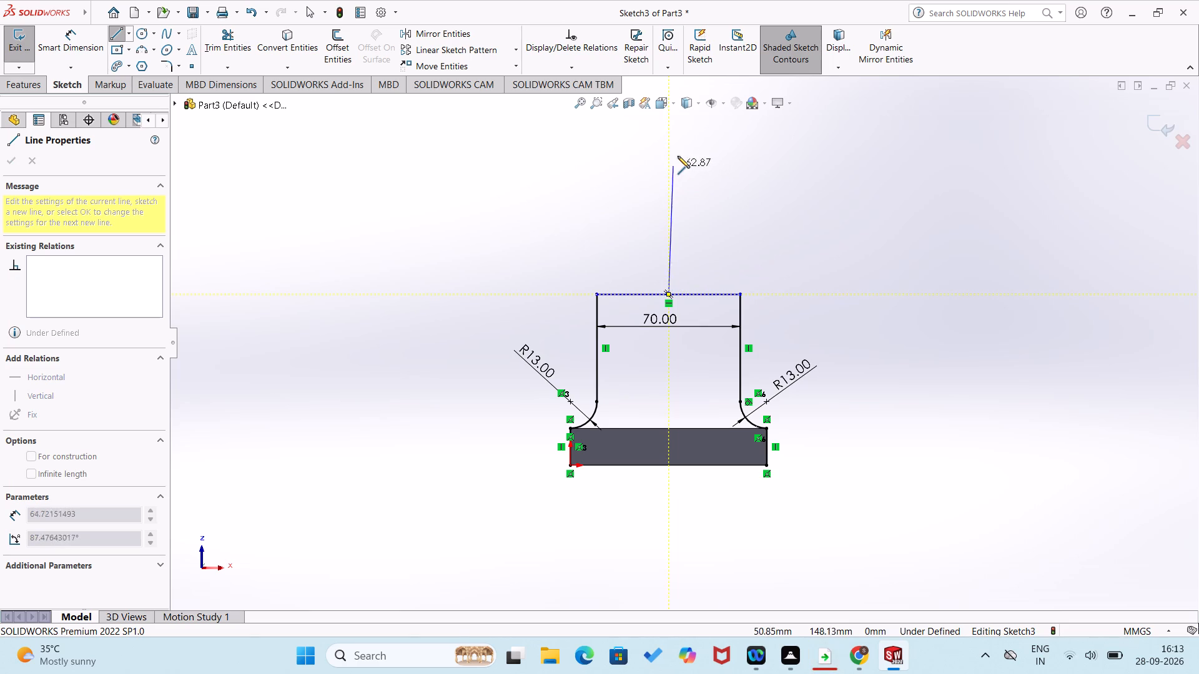
{"action": "left_click", "coordinate": [666, 142]}
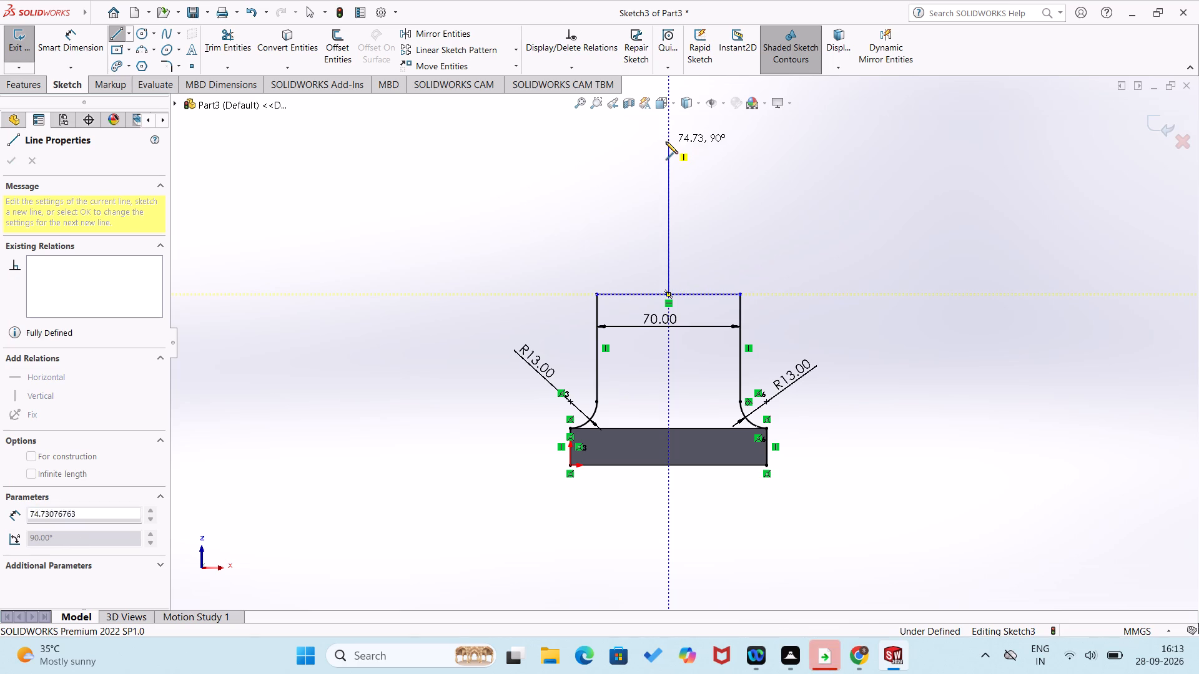
Dimension the vertical line's length as 78 mm.
{"action": "right_click_drag", "start_coordinate": [677, 162], "coordinate": [705, 113]}
{"action": "right_click_drag", "start_coordinate": [693, 177], "coordinate": [708, 119]}
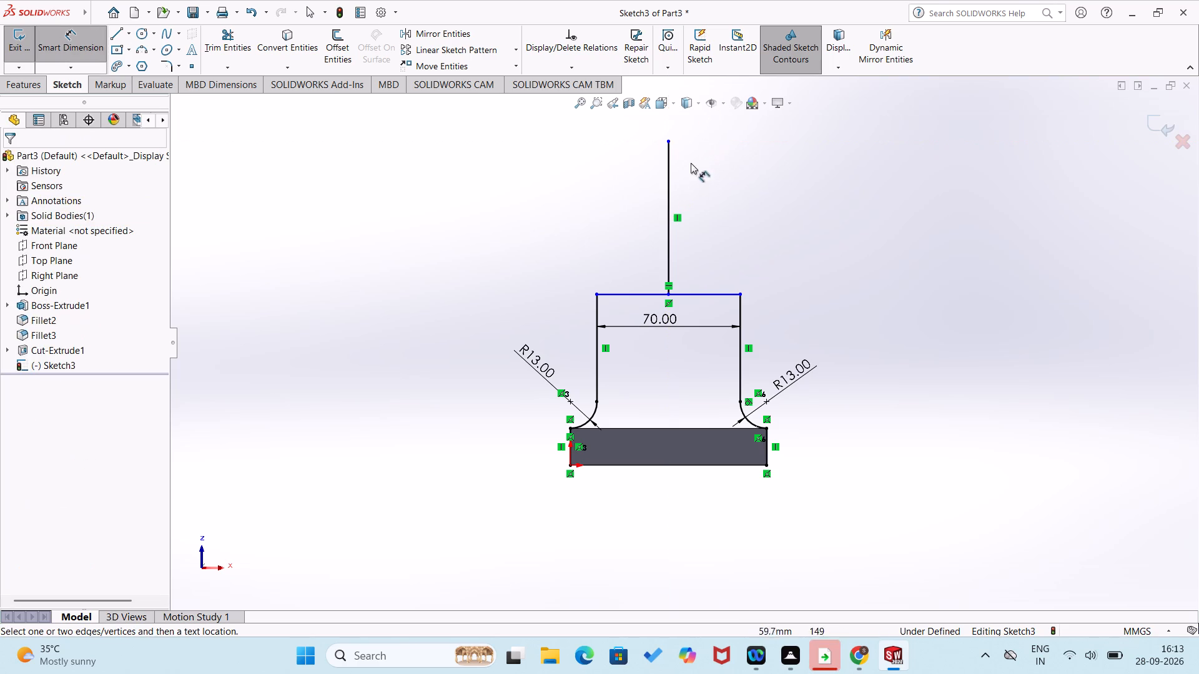
{"action": "left_click", "coordinate": [667, 192]}
{"action": "left_click", "coordinate": [693, 192]}
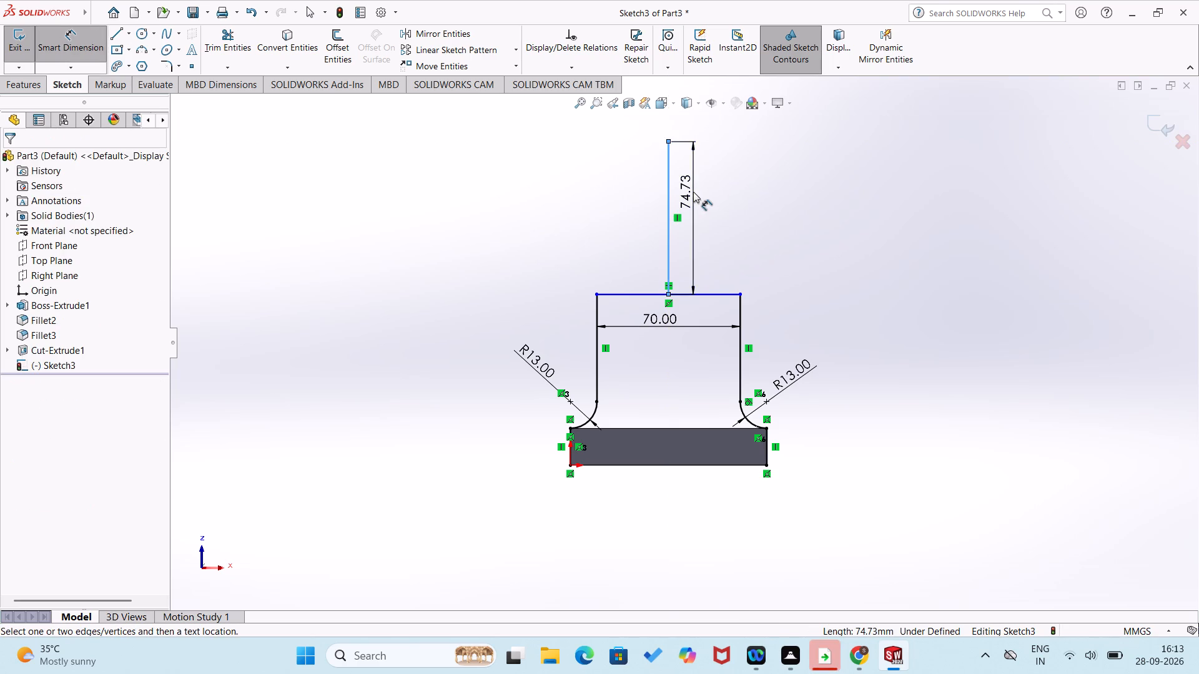
{"action": "type", "text": "78"}
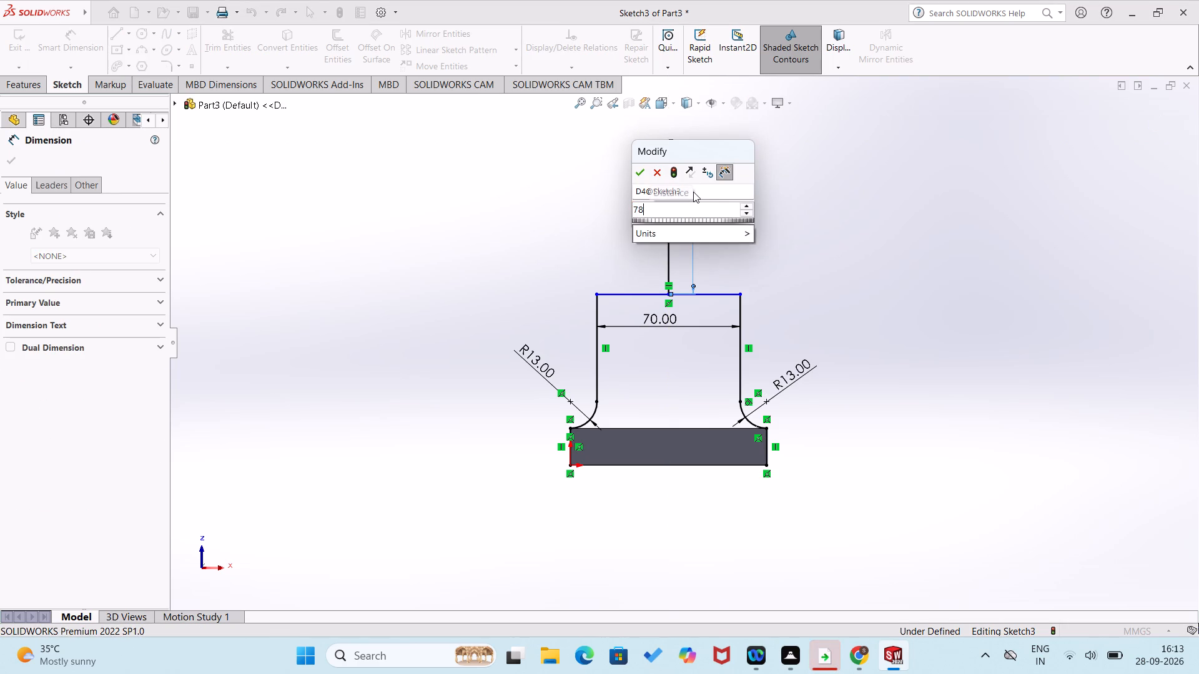
{"action": "key", "text": "Return"}
{"action": "left_click", "coordinate": [708, 193]}
Sketch a circle about 32.8 mm in diameter centred on the upper end of the vertical line.
{"action": "right_click_drag", "start_coordinate": [718, 196], "coordinate": [809, 187]}
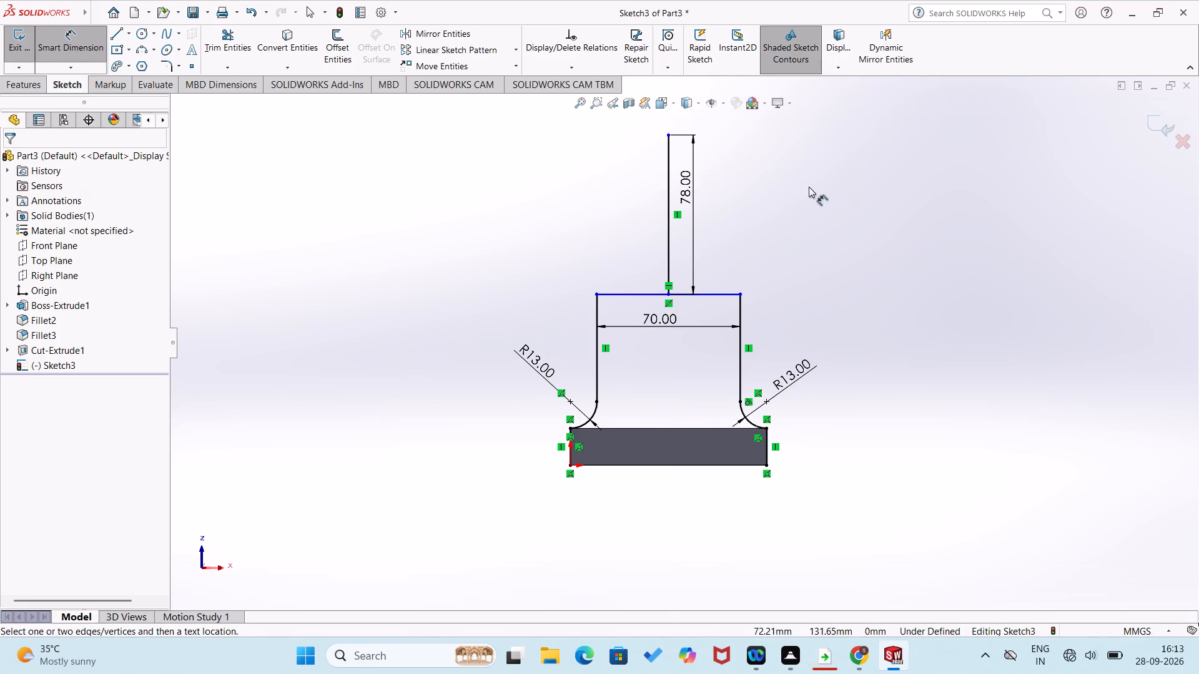
{"action": "right_click_drag", "start_coordinate": [809, 187], "coordinate": [819, 182]}
{"action": "left_click", "coordinate": [669, 137]}
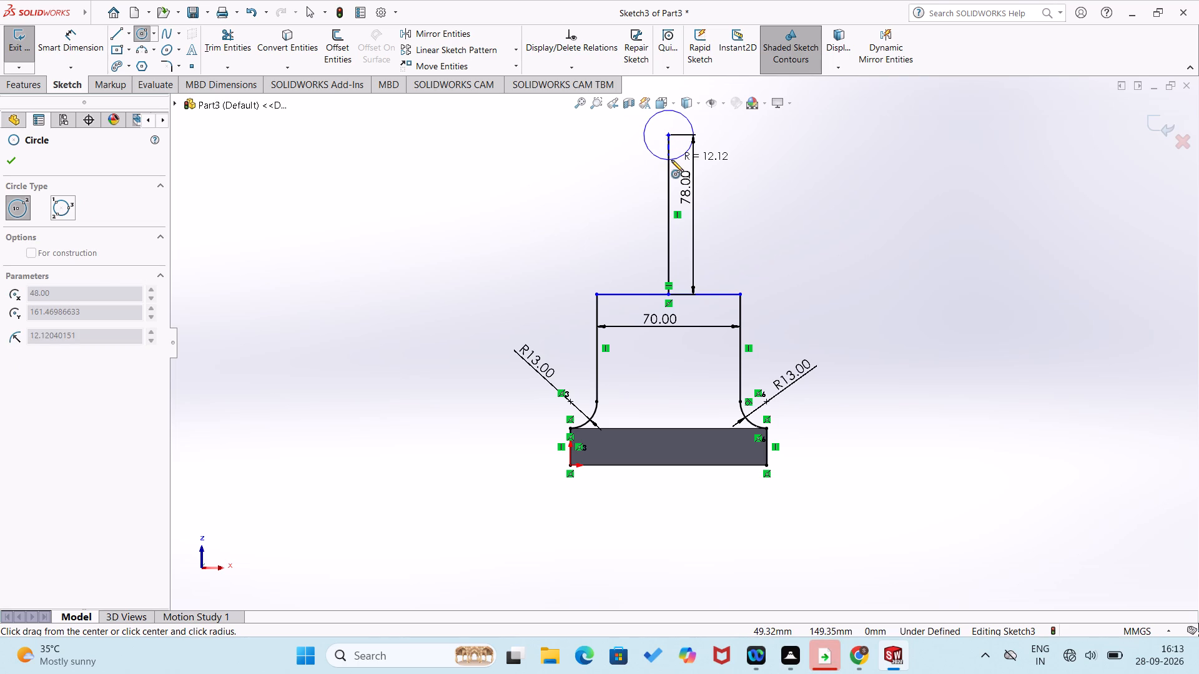
{"action": "left_click", "coordinate": [671, 168]}
Dimension the circle's diameter as 36 mm, entered as 18+18.
{"action": "right_click_drag", "start_coordinate": [718, 169], "coordinate": [749, 108]}
{"action": "right_click_drag", "start_coordinate": [710, 163], "coordinate": [737, 72]}
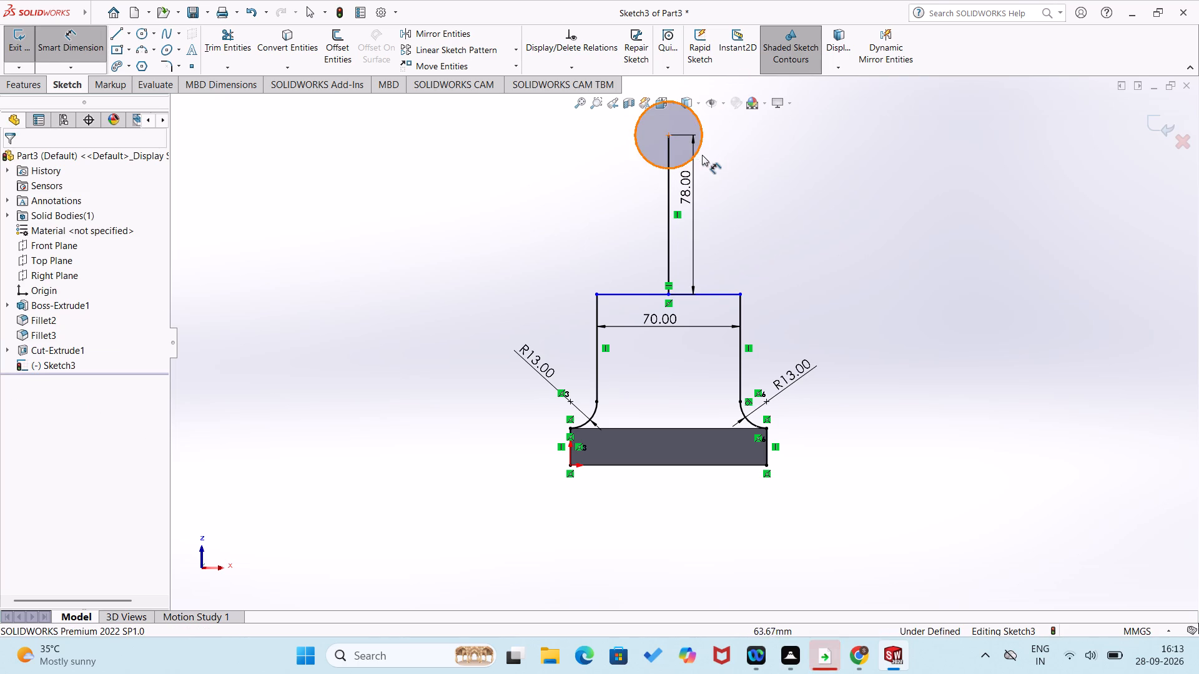
{"action": "left_click", "coordinate": [700, 149]}
{"action": "left_click", "coordinate": [721, 168]}
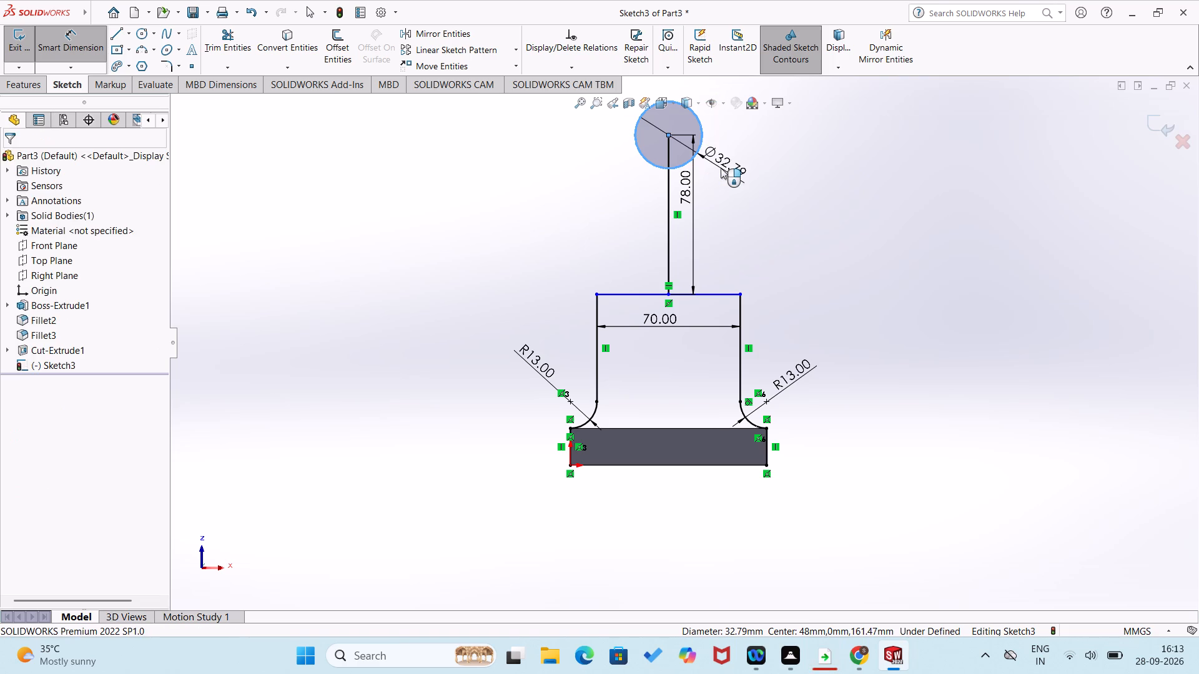
{"action": "type", "text": "18+18"}
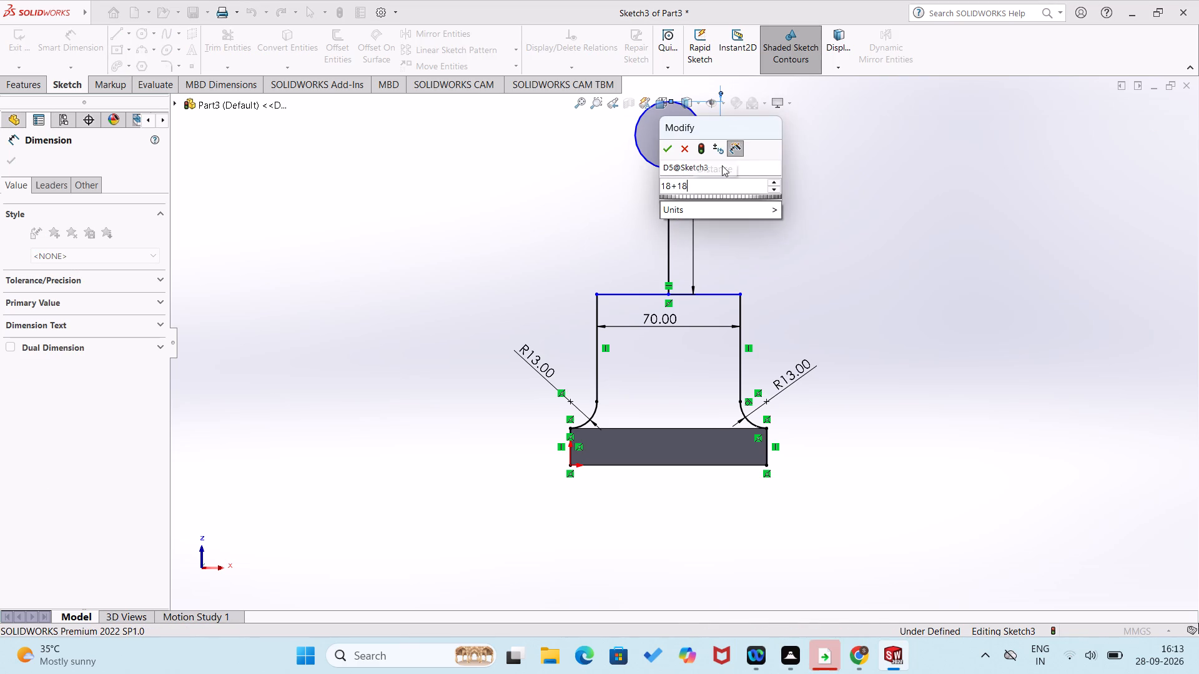
{"action": "key", "text": "Return"}
{"action": "left_click", "coordinate": [745, 179]}
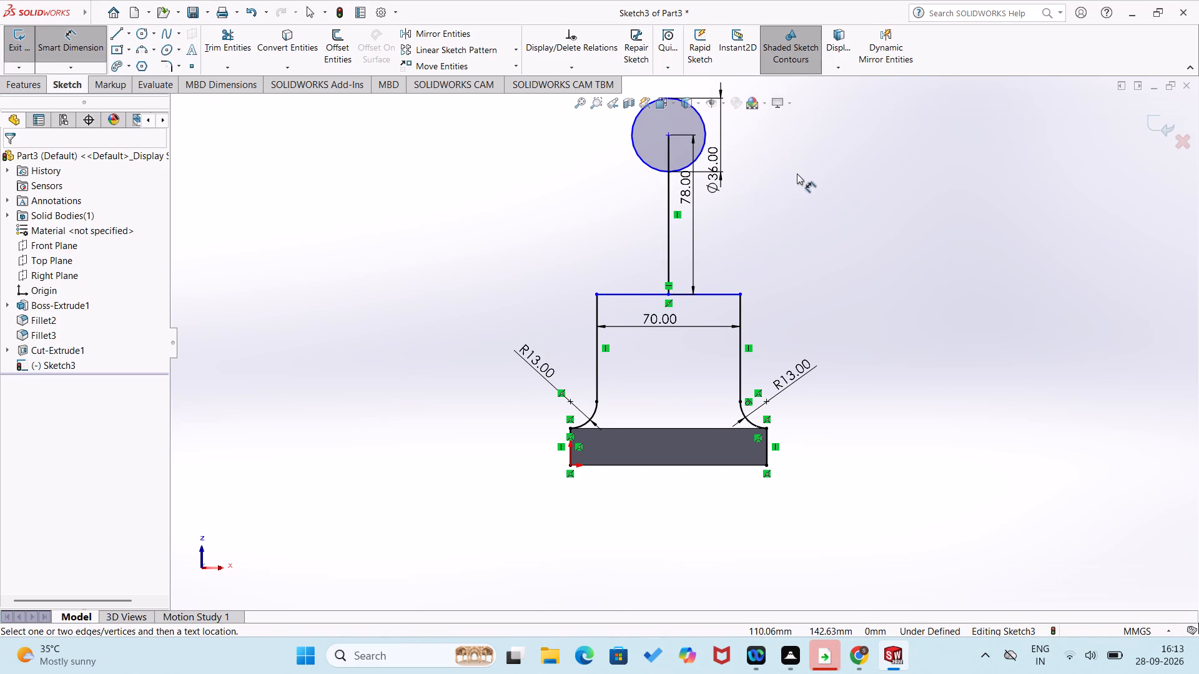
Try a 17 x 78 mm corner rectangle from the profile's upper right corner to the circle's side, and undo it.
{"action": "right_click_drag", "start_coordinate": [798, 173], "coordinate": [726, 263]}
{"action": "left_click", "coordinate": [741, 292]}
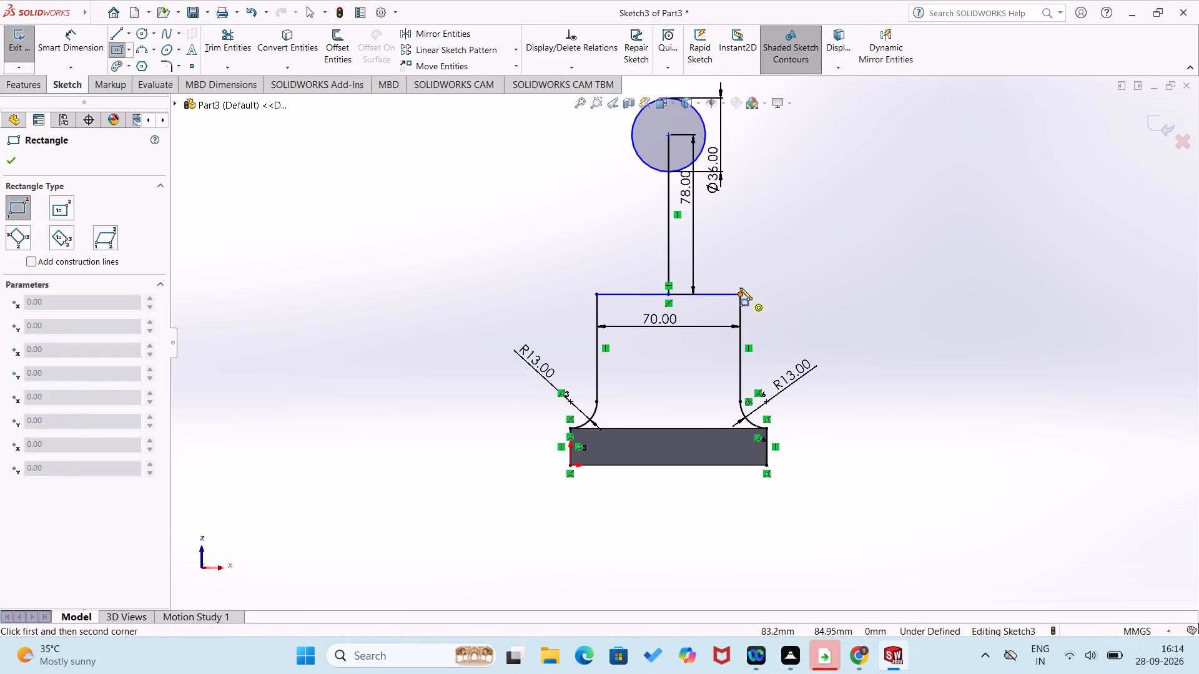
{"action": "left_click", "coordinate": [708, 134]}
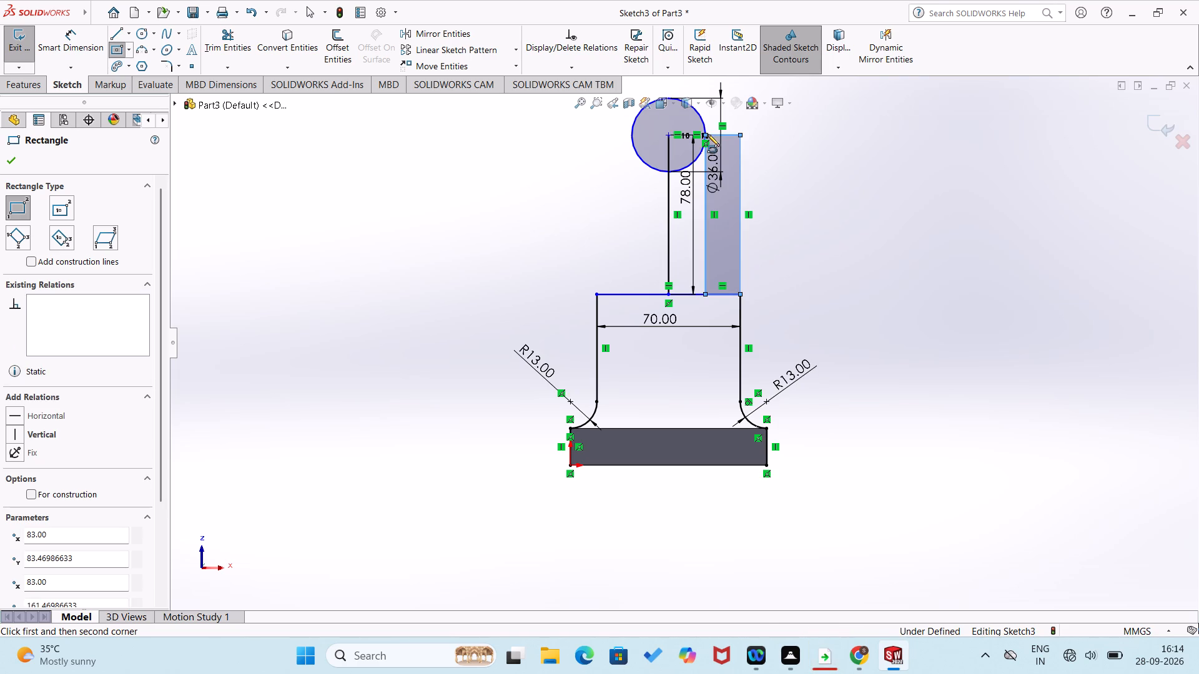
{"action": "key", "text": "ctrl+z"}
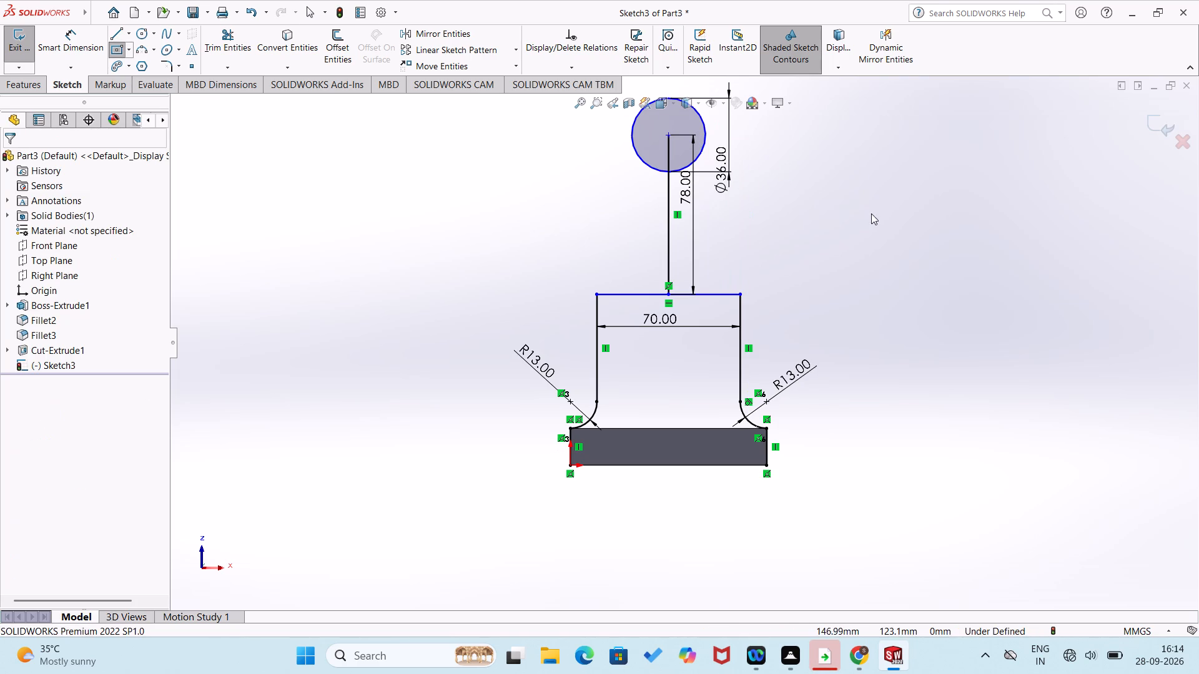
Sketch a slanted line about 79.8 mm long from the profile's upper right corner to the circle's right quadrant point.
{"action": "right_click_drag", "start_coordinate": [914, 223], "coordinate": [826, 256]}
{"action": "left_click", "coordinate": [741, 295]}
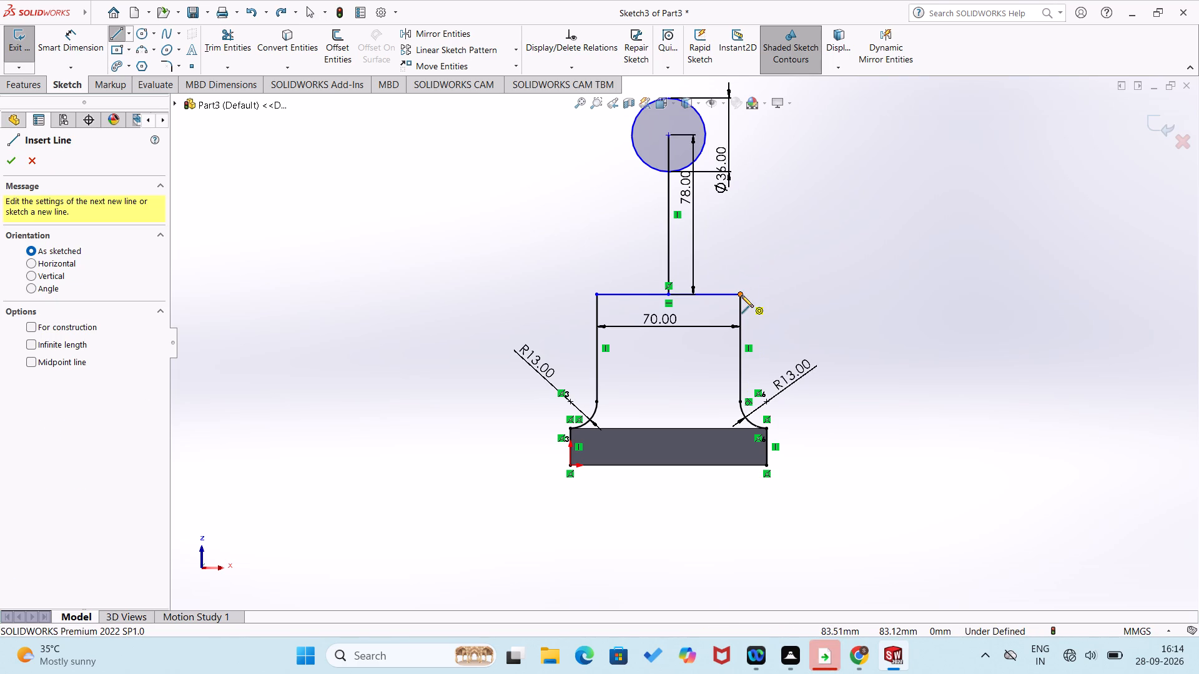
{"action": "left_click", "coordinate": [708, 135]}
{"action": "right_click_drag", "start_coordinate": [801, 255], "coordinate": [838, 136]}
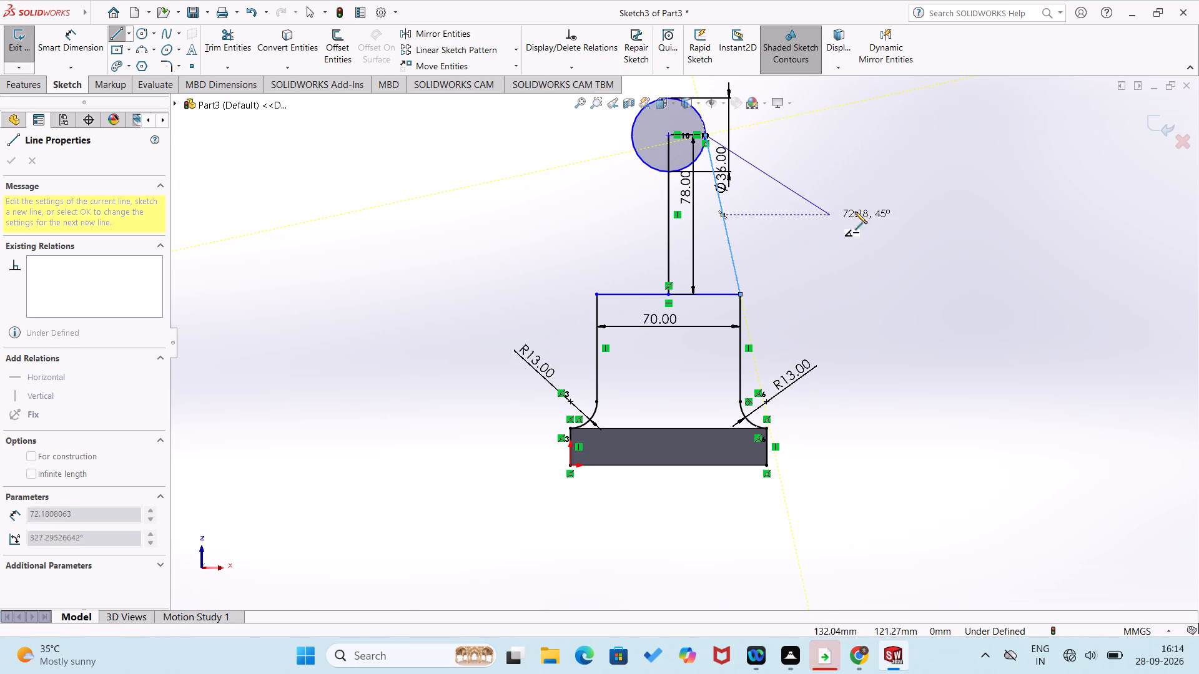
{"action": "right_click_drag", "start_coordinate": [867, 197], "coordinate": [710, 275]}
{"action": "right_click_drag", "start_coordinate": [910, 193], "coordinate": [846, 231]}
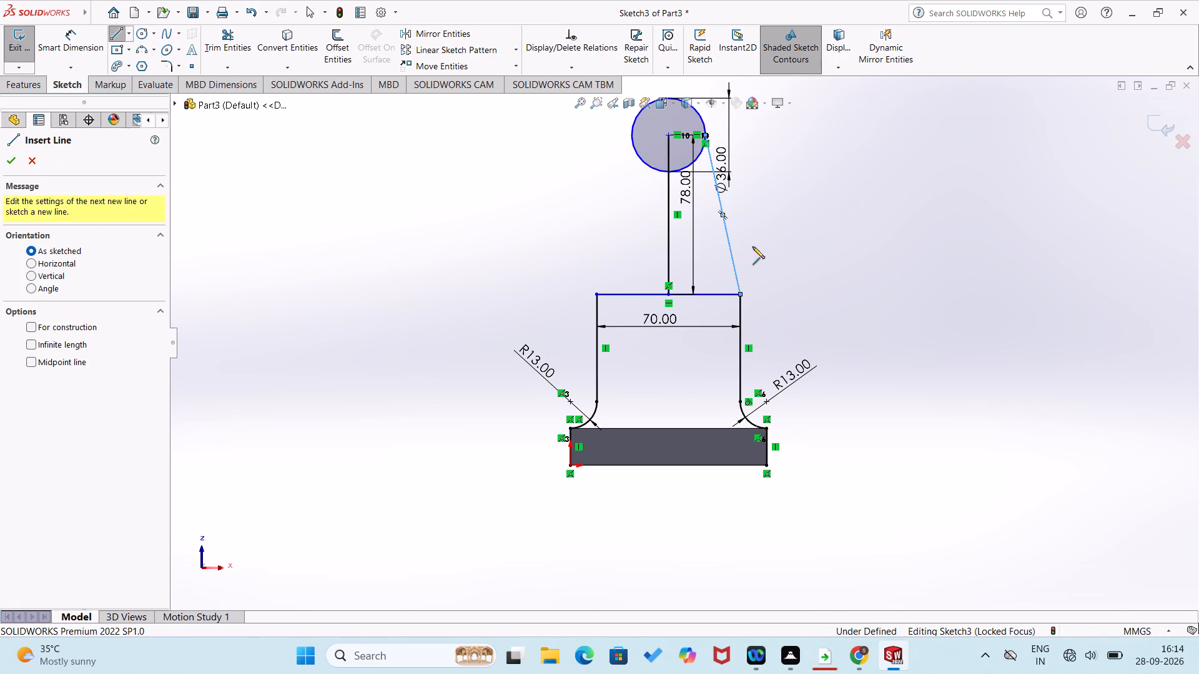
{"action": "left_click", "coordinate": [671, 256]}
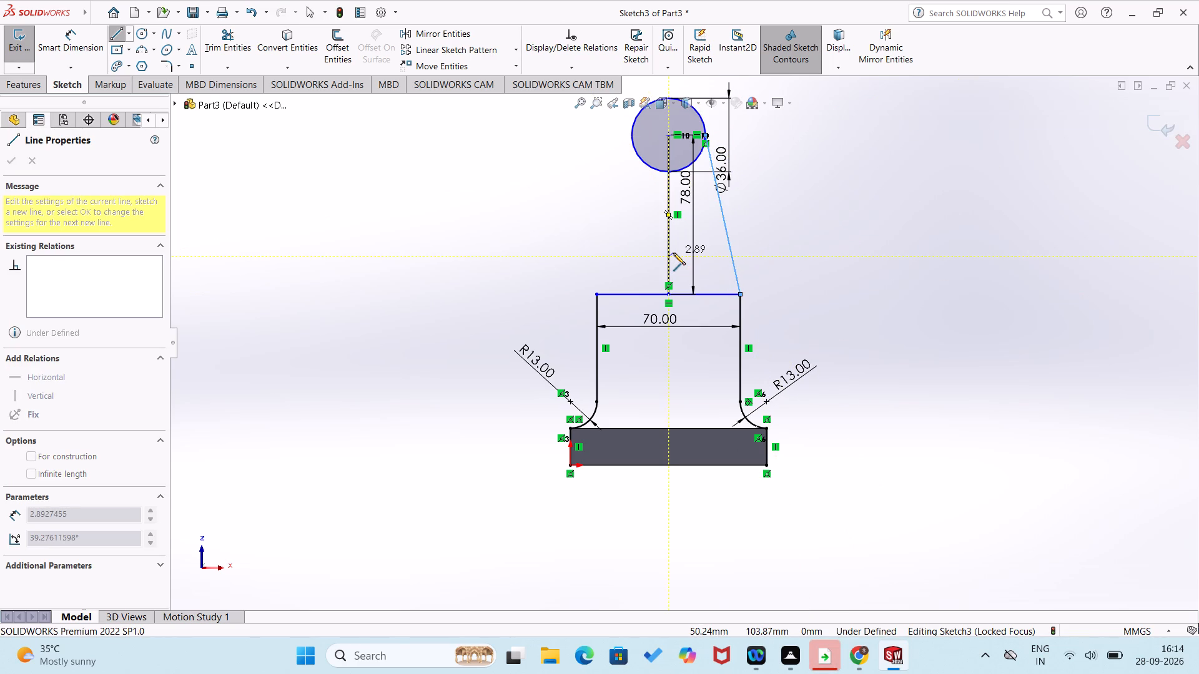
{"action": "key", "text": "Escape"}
Delete the 78 mm vertical line between the profile's top line and the circle's centre.
{"action": "left_click", "coordinate": [667, 256]}
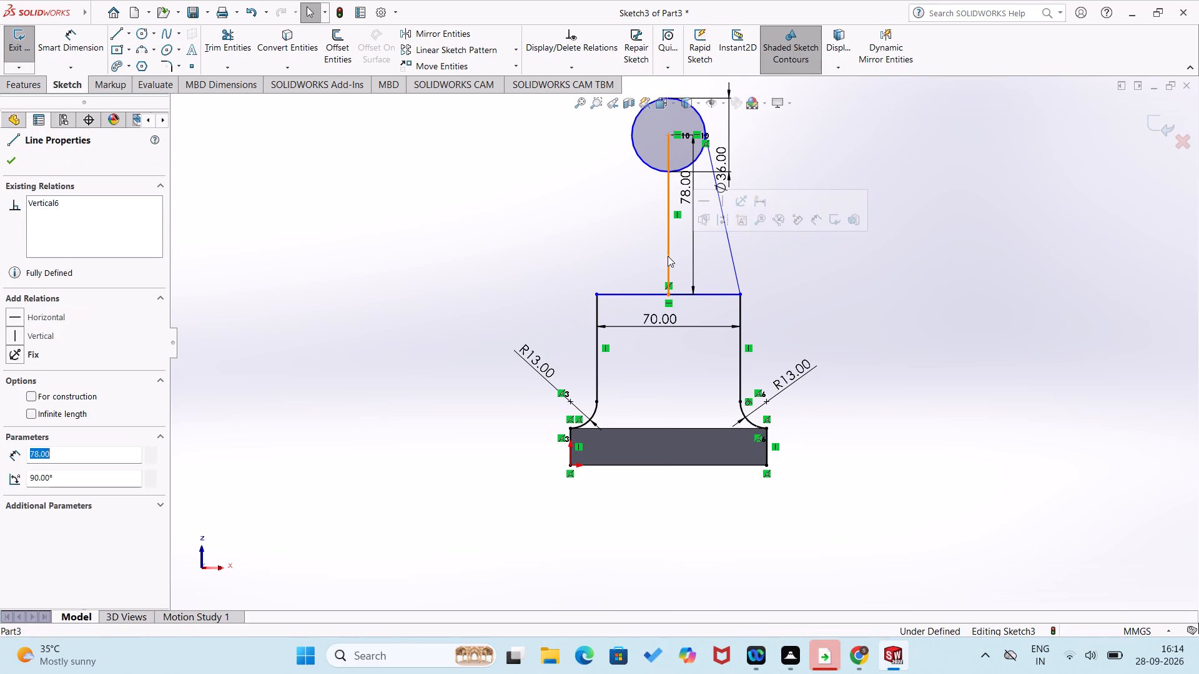
{"action": "key", "text": "Delete"}
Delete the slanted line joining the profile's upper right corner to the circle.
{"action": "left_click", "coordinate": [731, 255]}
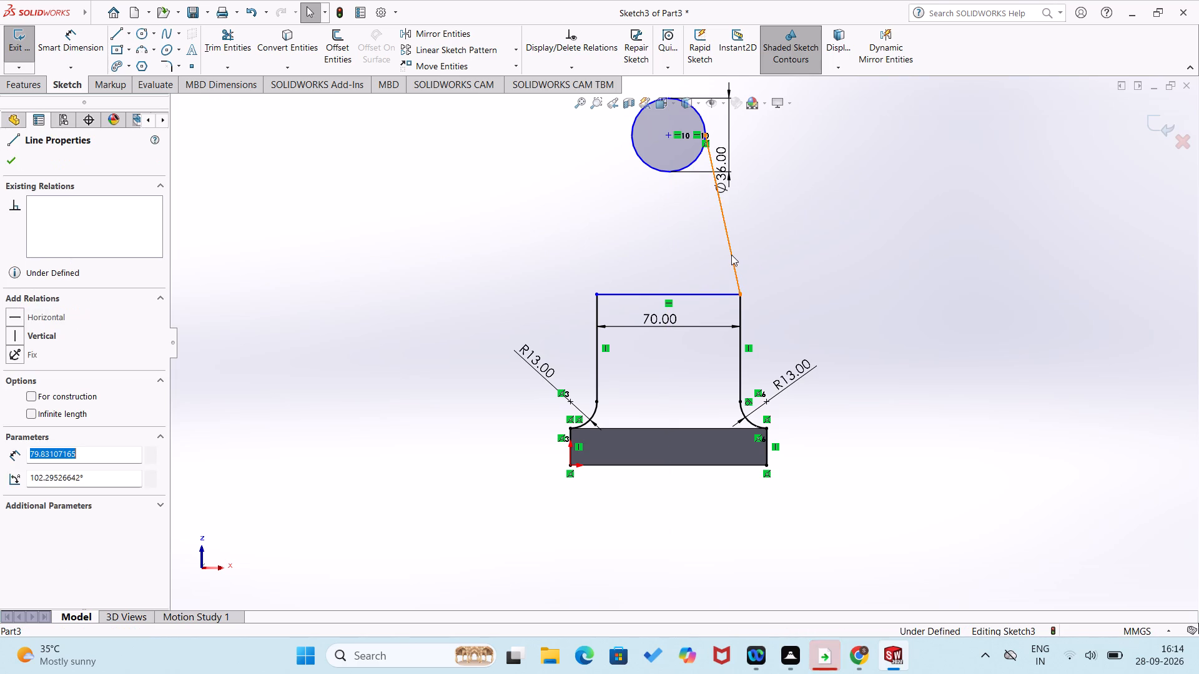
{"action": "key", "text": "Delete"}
Sketch chained lines from the profile's upper left corner to the circle's left quadrant, across its diameter, and down to the upper right corner.
{"action": "right_click_drag", "start_coordinate": [851, 199], "coordinate": [695, 240]}
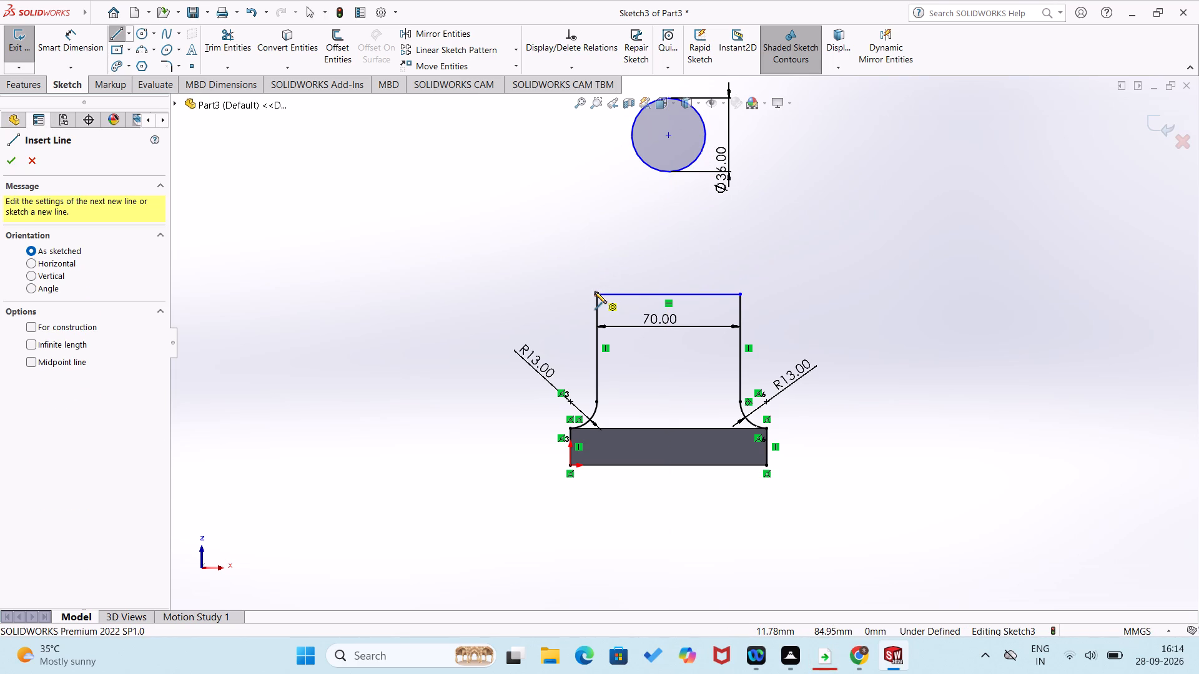
{"action": "left_click_drag", "start_coordinate": [595, 291], "coordinate": [596, 286]}
{"action": "left_click", "coordinate": [632, 132]}
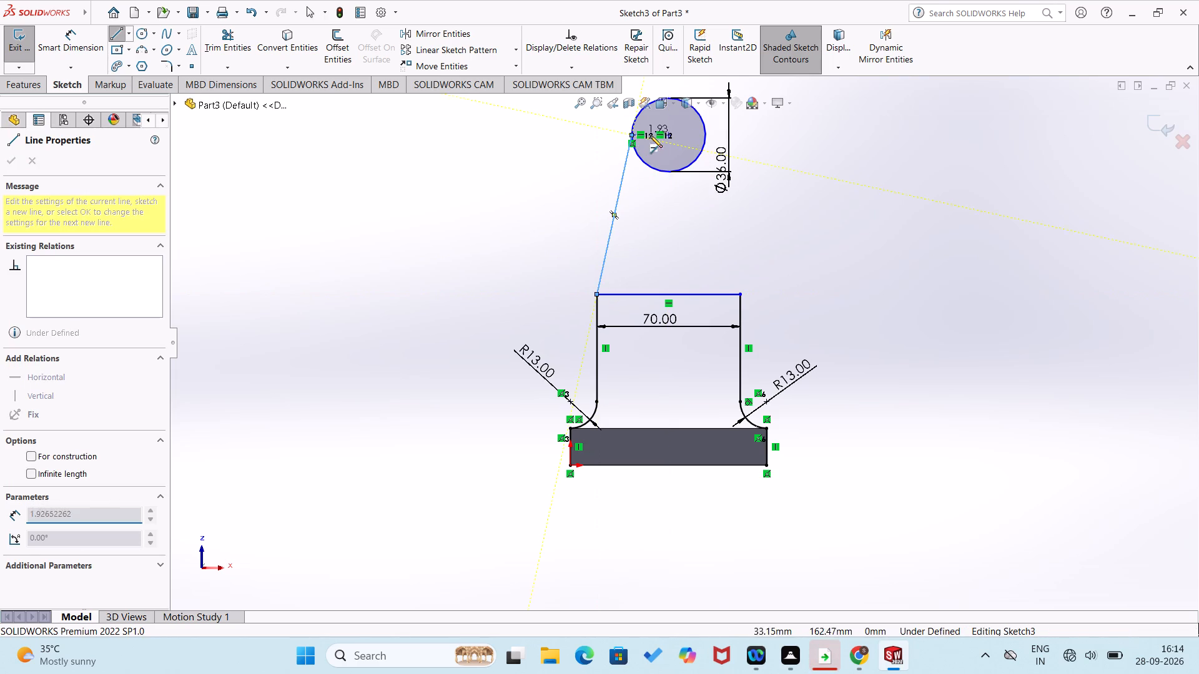
{"action": "left_click", "coordinate": [708, 134]}
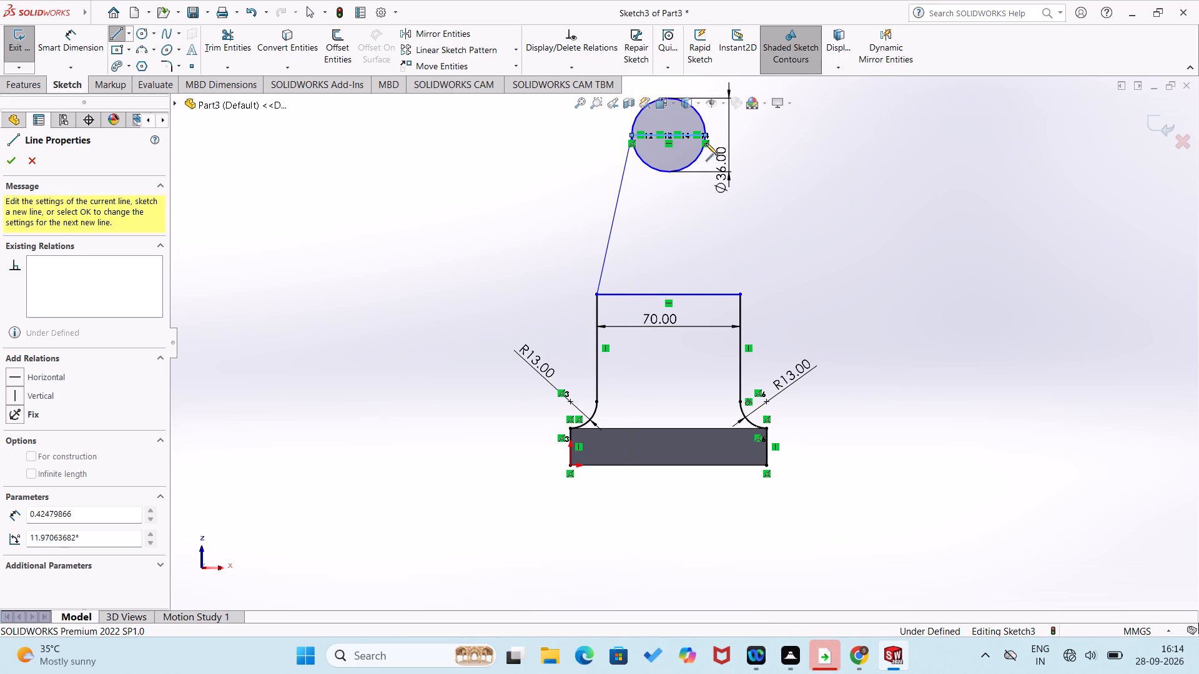
{"action": "left_click", "coordinate": [739, 293]}
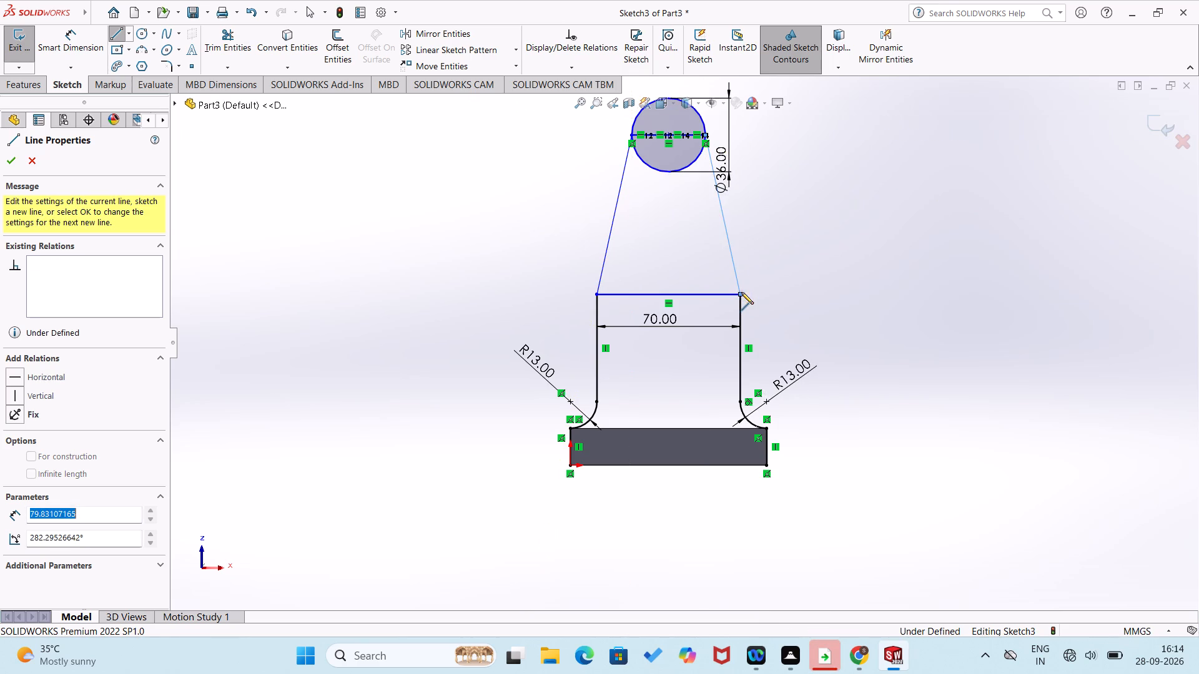
{"action": "right_click_drag", "start_coordinate": [771, 286], "coordinate": [800, 178]}
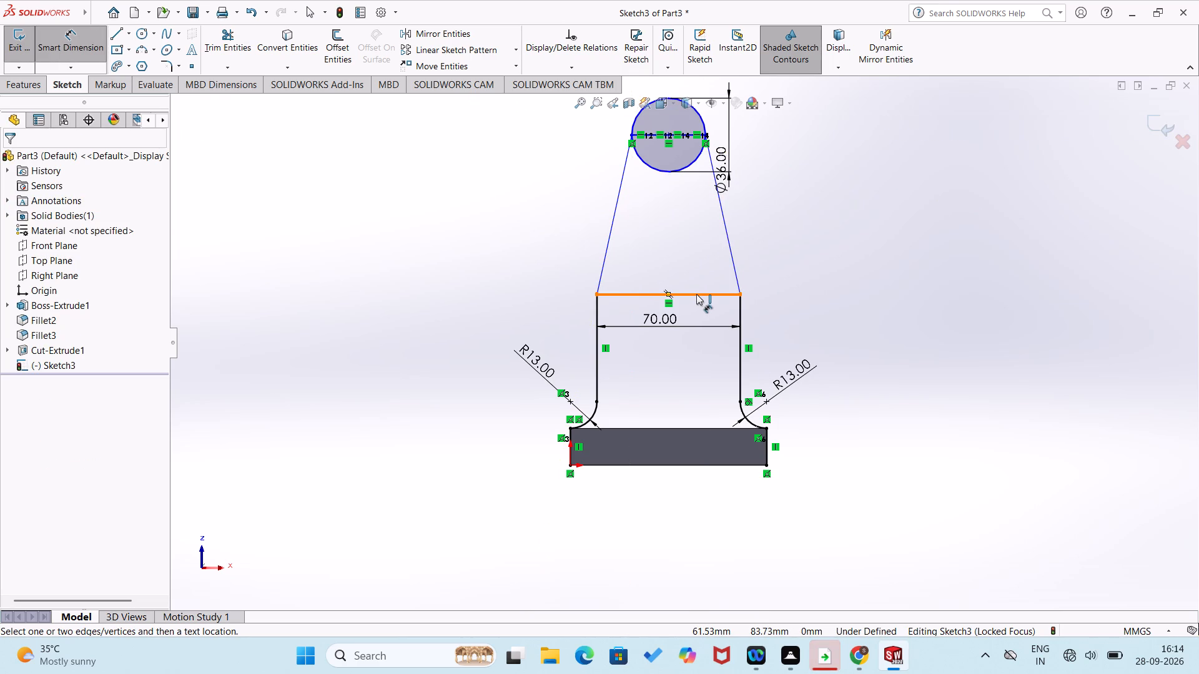
Delete the profile's 70 mm horizontal line between the lower ends of the two slanted lines.
{"action": "left_click", "coordinate": [698, 294]}
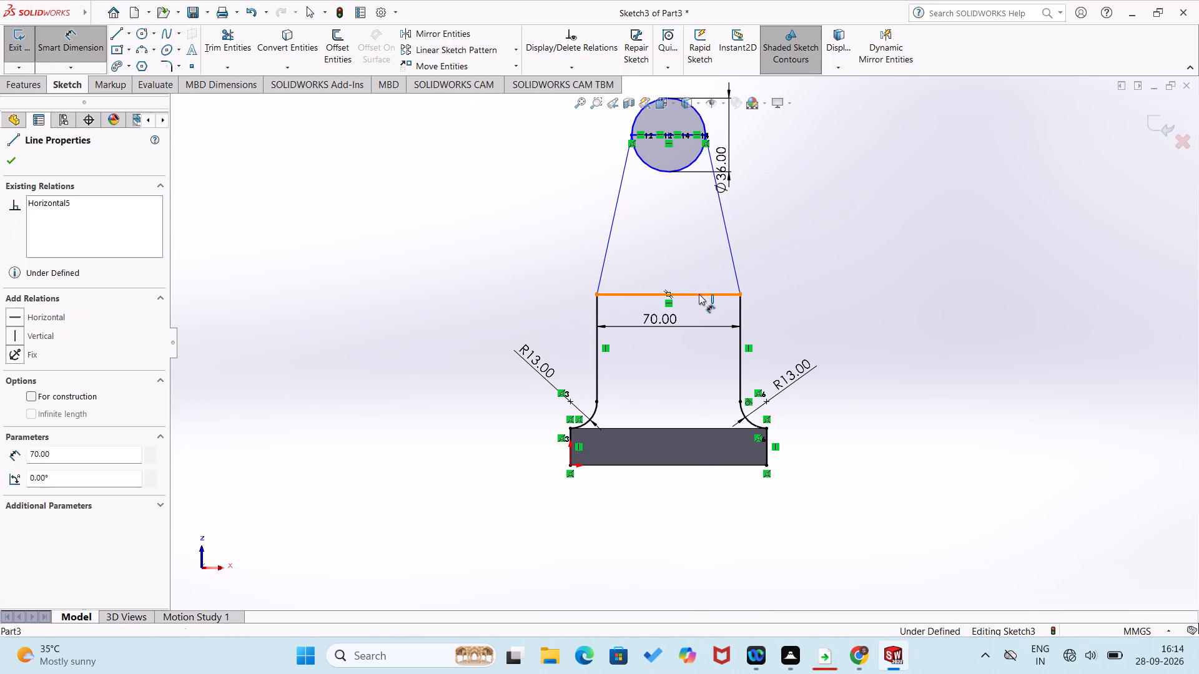
{"action": "key", "text": "Delete"}
Close the profile with a horizontal line along the plate's bottom edge, joining its two lower corners.
{"action": "right_click_drag", "start_coordinate": [844, 278], "coordinate": [773, 349]}
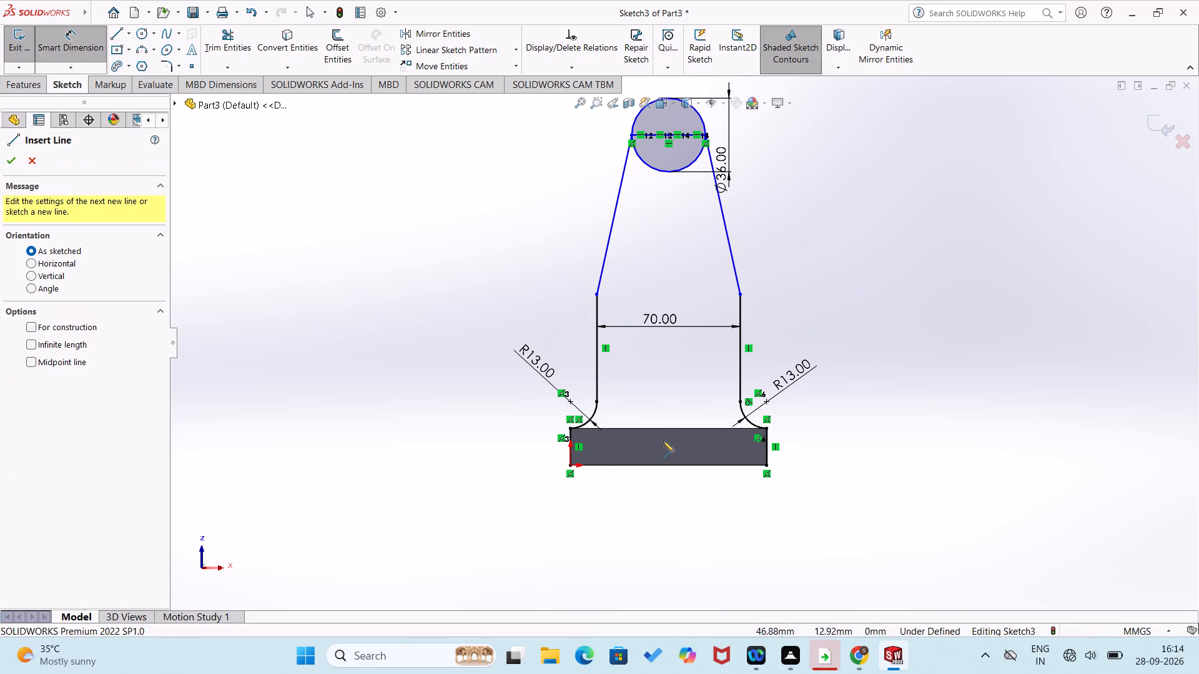
{"action": "left_click", "coordinate": [568, 464]}
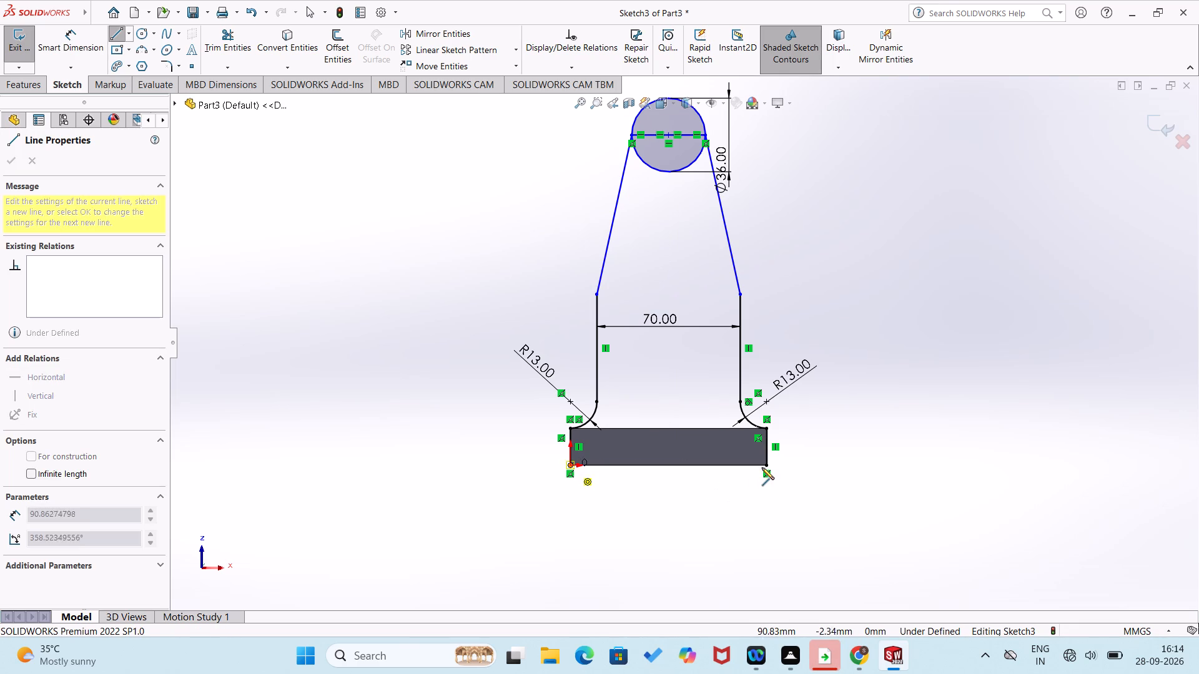
{"action": "left_click", "coordinate": [766, 466]}
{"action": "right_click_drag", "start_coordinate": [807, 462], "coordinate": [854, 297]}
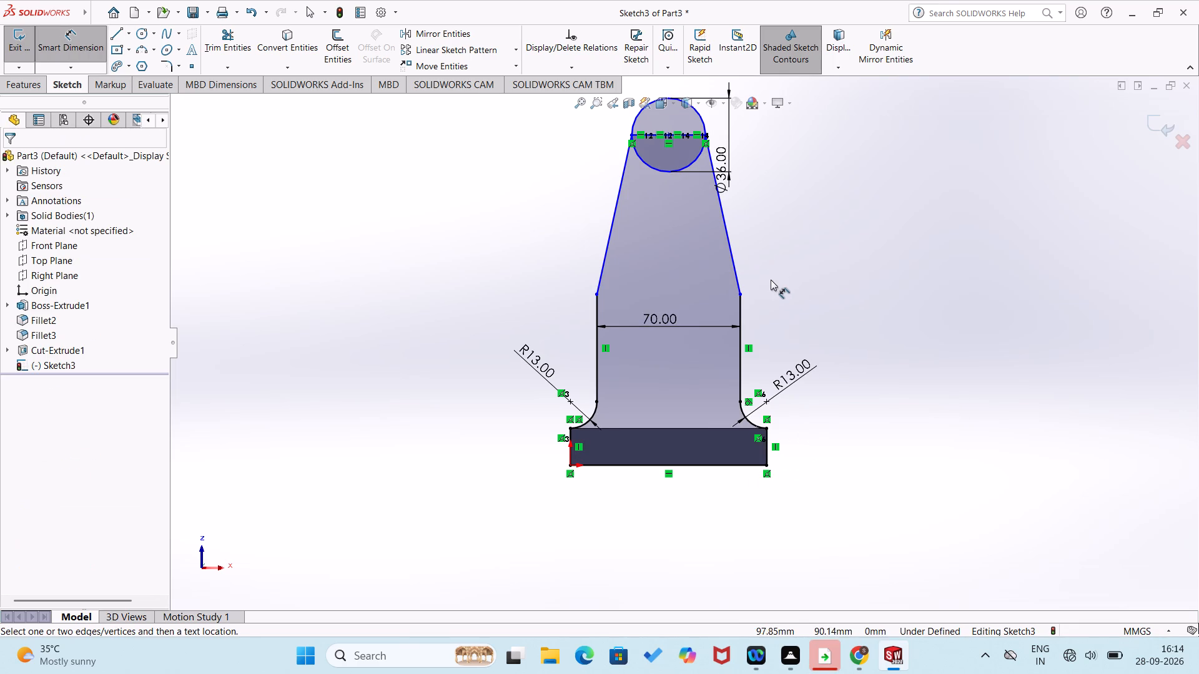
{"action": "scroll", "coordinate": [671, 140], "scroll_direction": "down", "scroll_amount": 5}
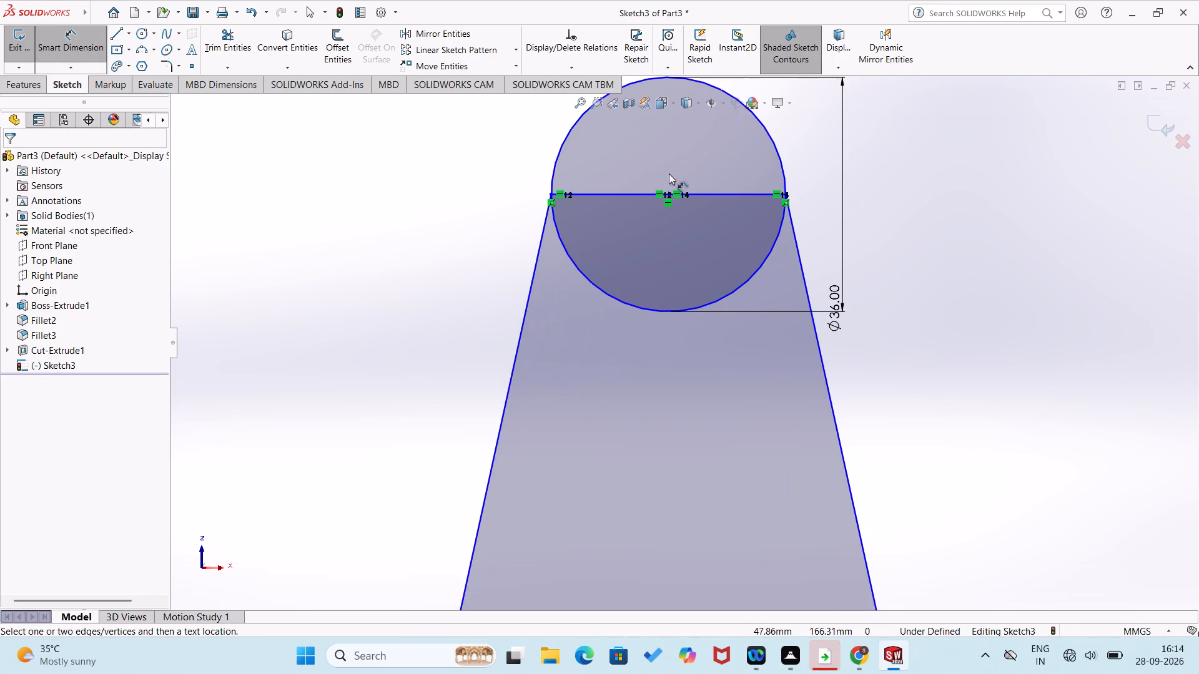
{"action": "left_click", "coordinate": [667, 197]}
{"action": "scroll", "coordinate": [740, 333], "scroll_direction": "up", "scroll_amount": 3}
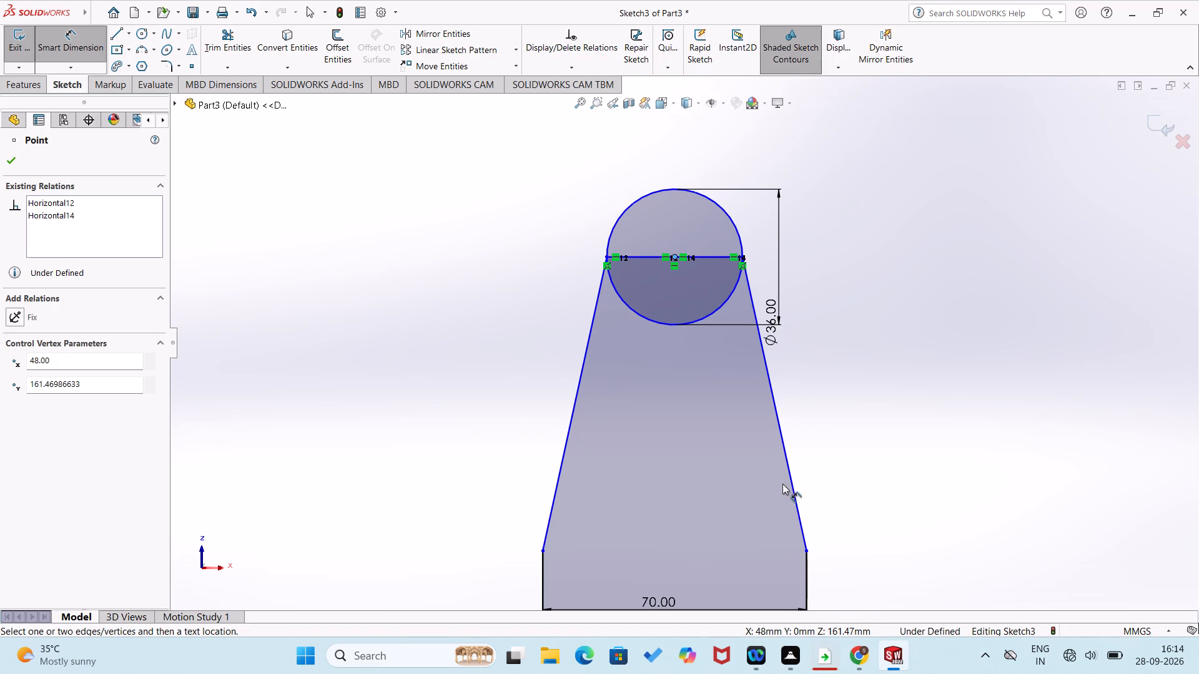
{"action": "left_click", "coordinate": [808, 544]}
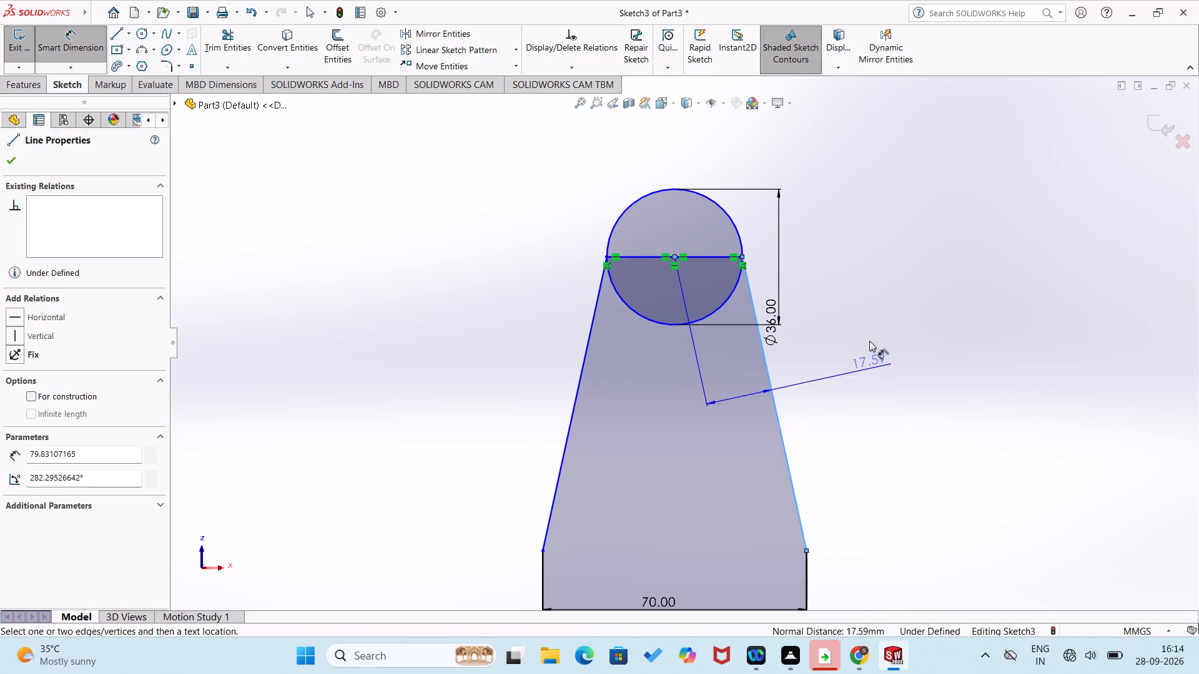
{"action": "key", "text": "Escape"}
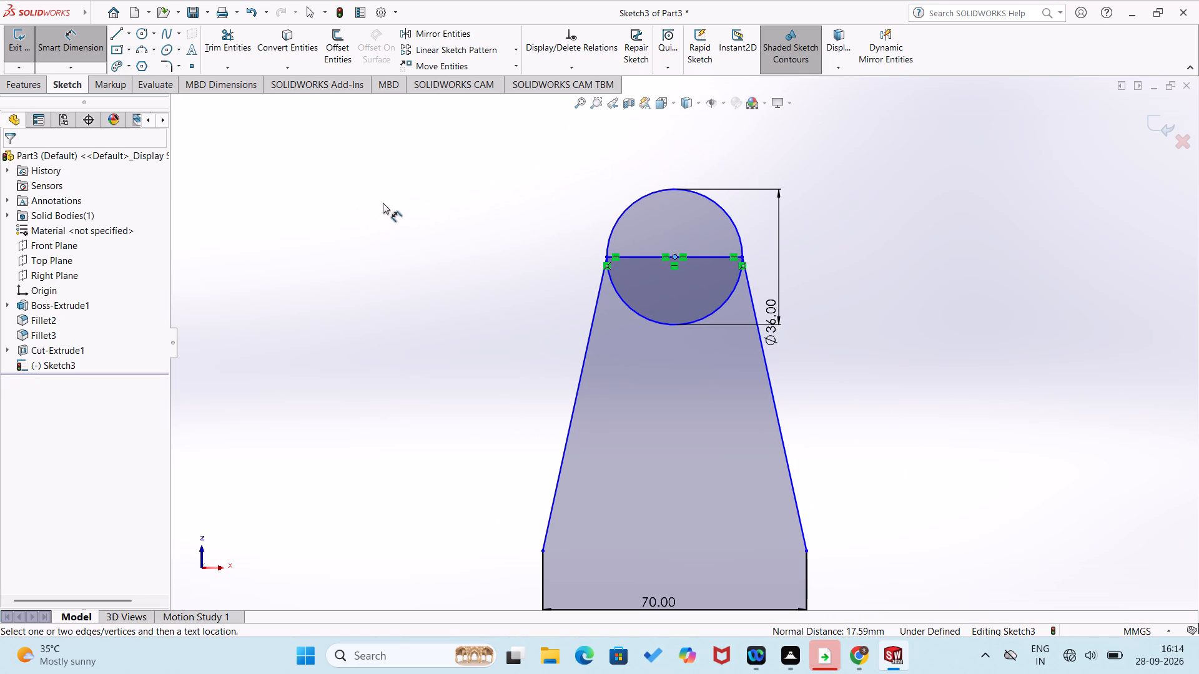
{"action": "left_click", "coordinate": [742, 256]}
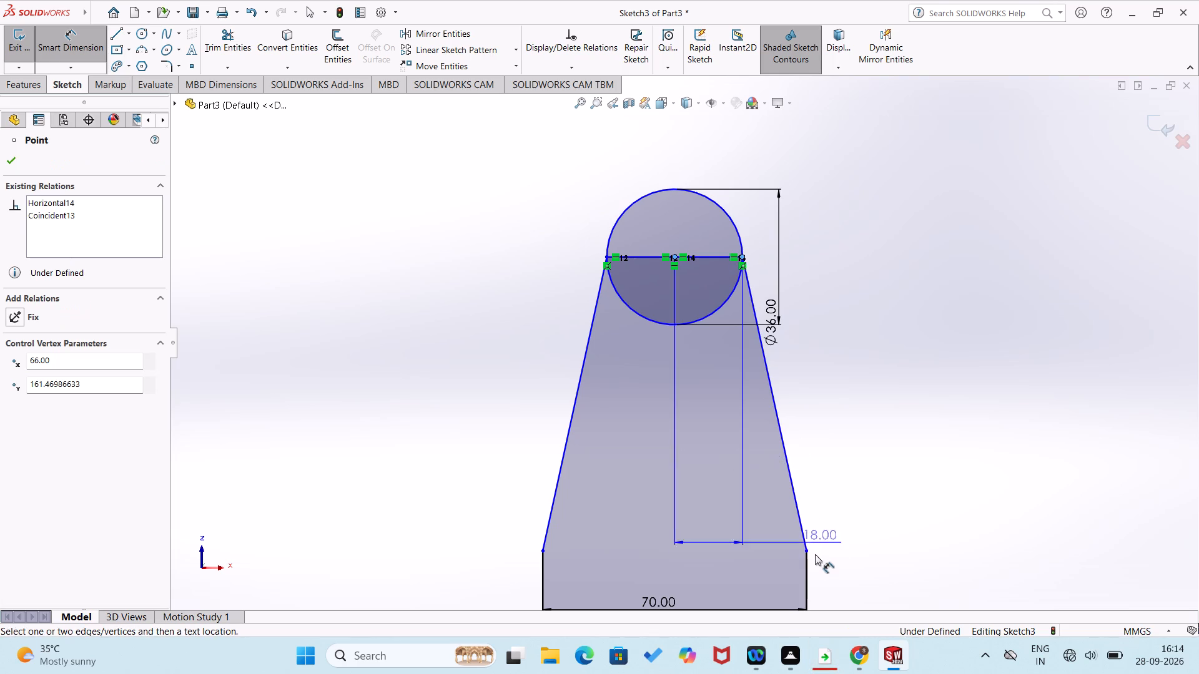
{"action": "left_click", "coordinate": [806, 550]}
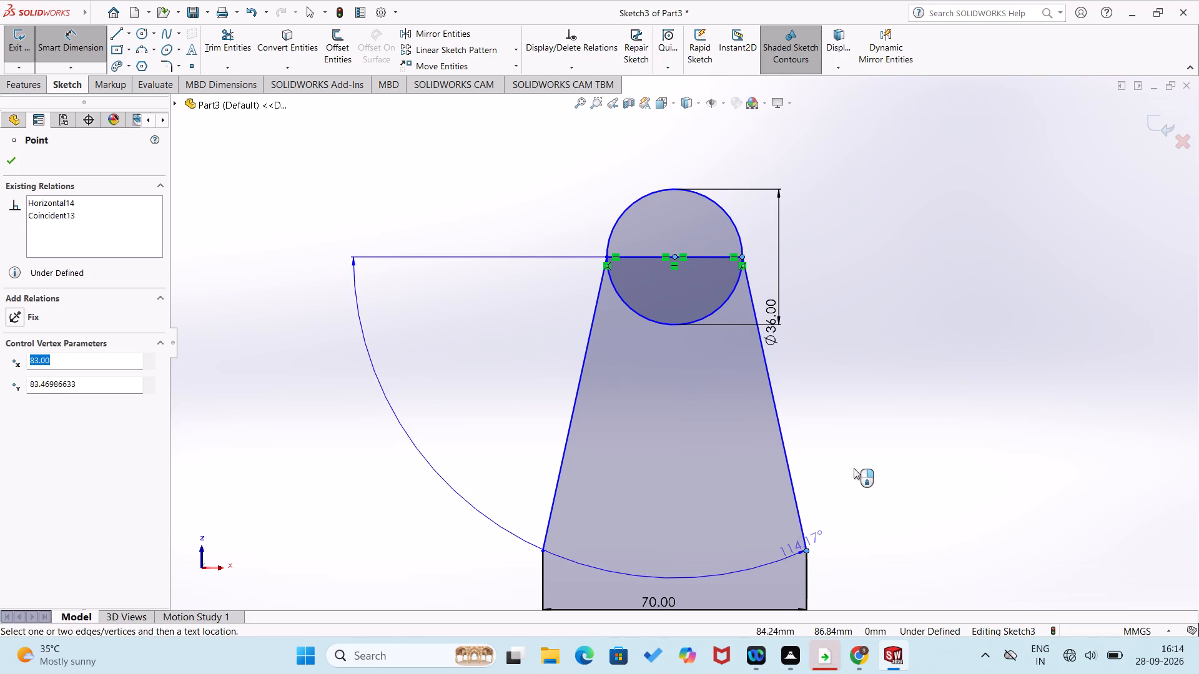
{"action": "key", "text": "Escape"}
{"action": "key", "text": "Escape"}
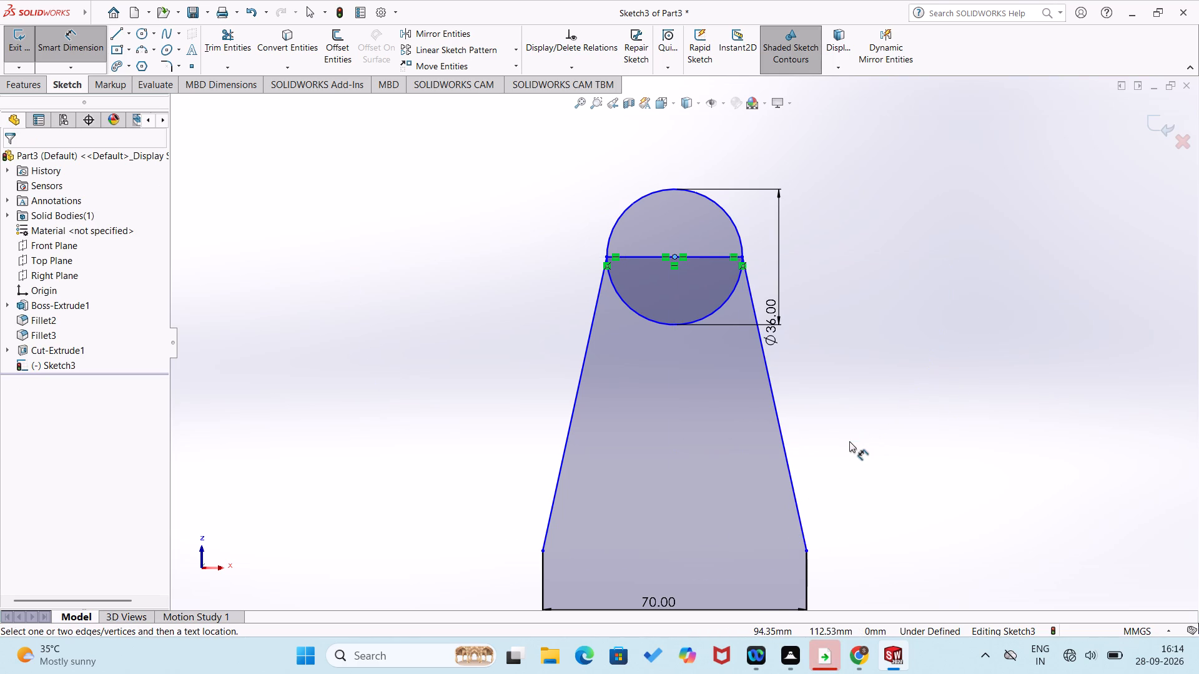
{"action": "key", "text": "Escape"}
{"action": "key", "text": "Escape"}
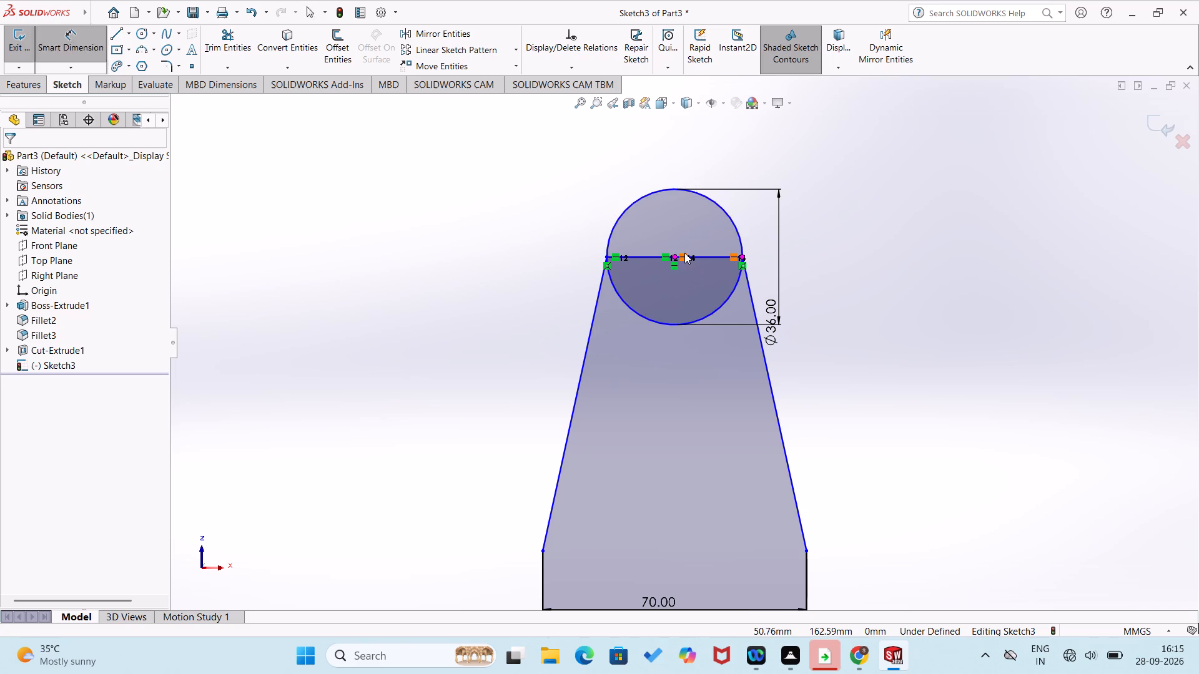
Dimension the vertical distance from the circle's centre to the lower end of the profile's right slanted line as 78 mm.
{"action": "left_click", "coordinate": [674, 256]}
{"action": "right_click_drag", "start_coordinate": [862, 427], "coordinate": [880, 314]}
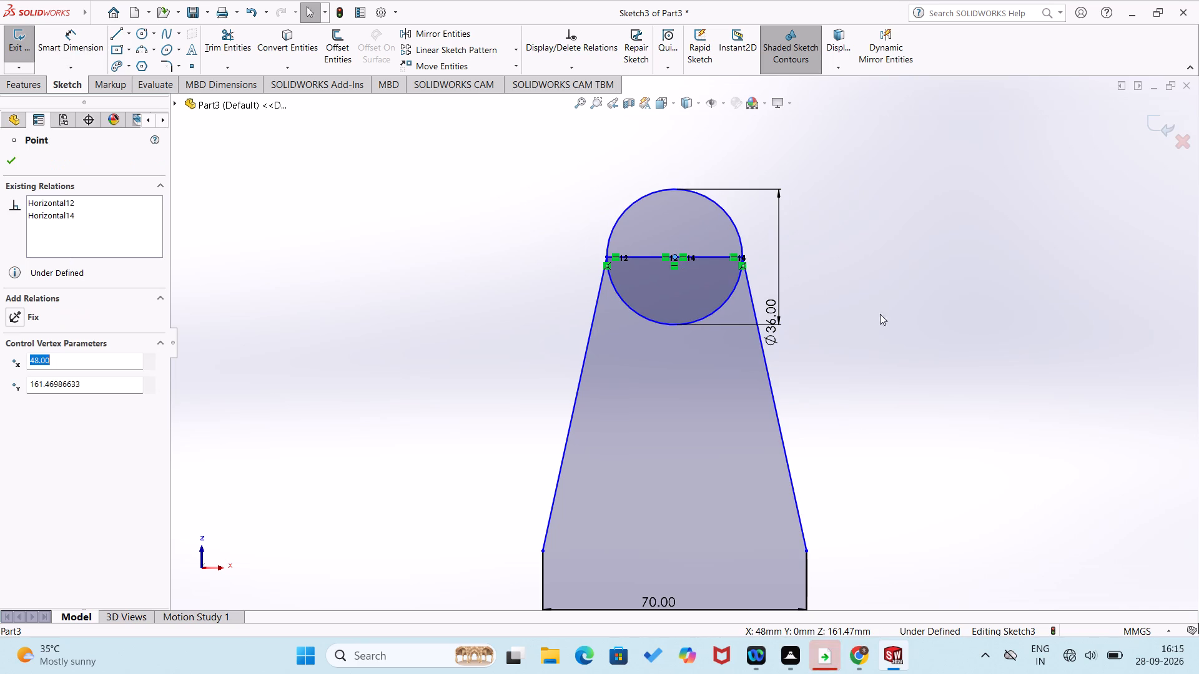
{"action": "right_click_drag", "start_coordinate": [880, 314], "coordinate": [899, 249]}
{"action": "key", "text": "Escape"}
{"action": "right_click_drag", "start_coordinate": [866, 361], "coordinate": [900, 213]}
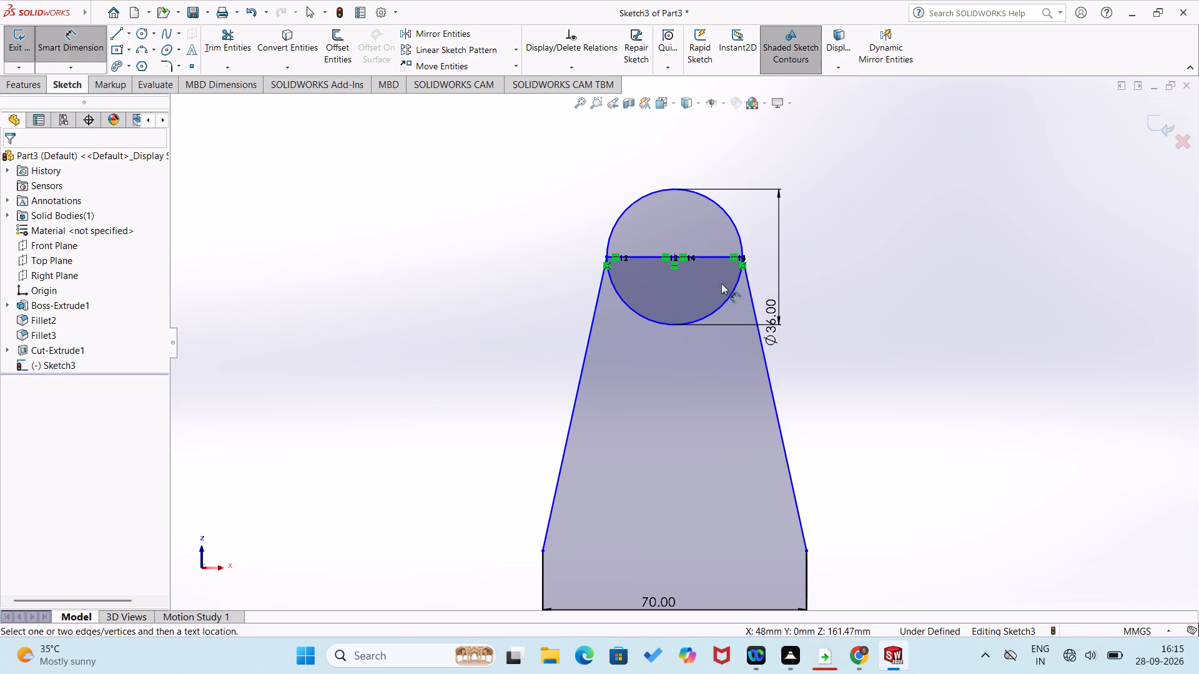
{"action": "left_click", "coordinate": [676, 258]}
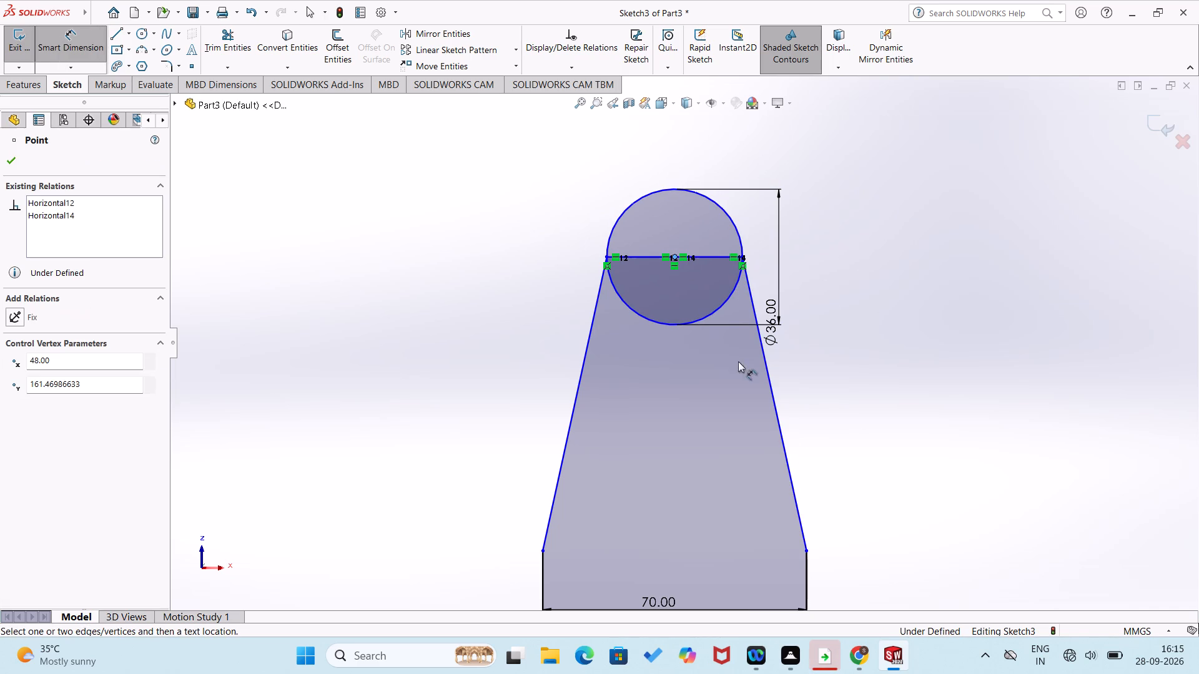
{"action": "left_click", "coordinate": [808, 551]}
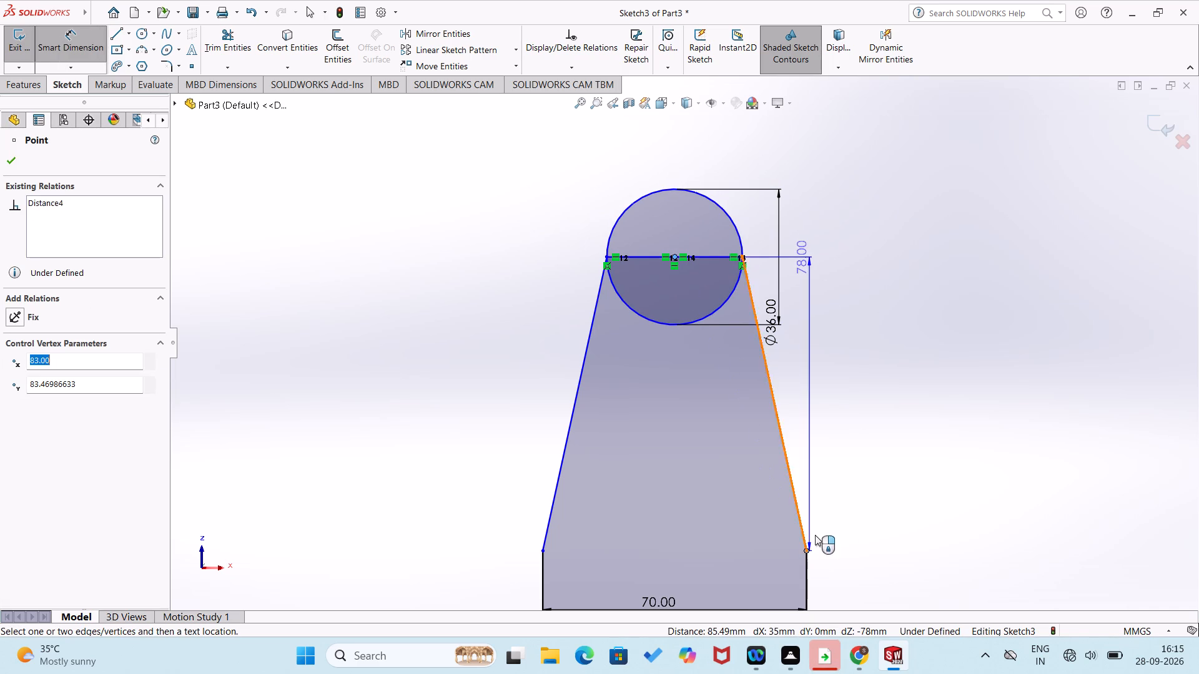
{"action": "left_click", "coordinate": [843, 505]}
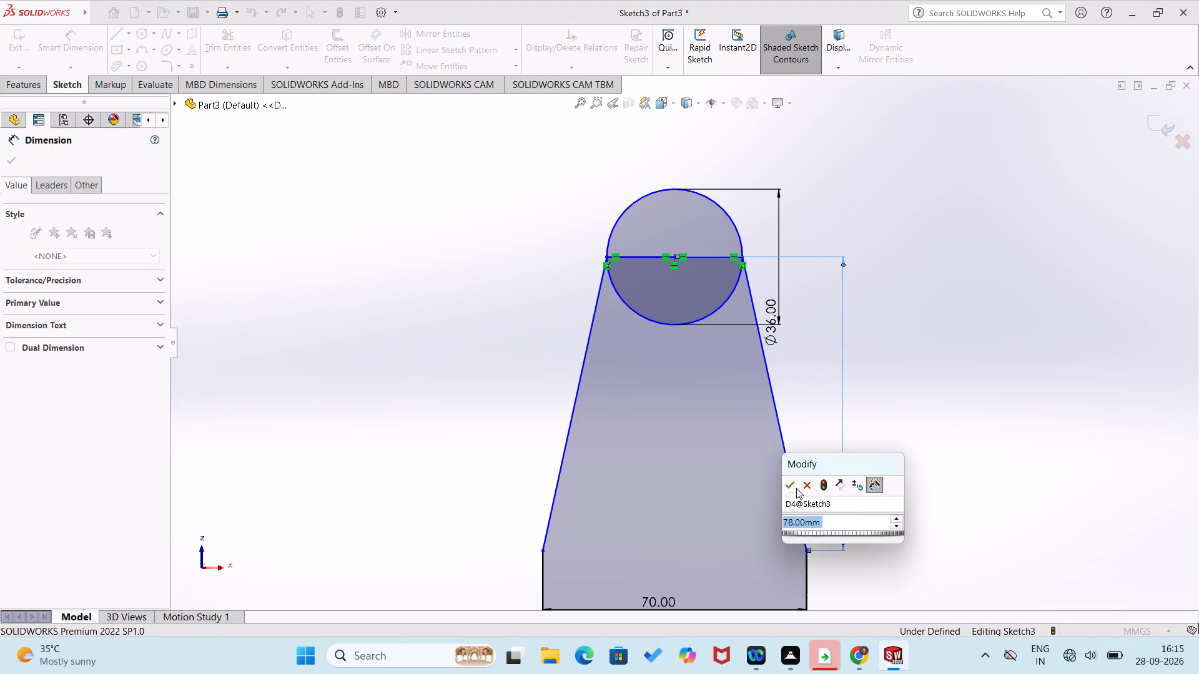
{"action": "left_click", "coordinate": [794, 487]}
{"action": "left_click", "coordinate": [824, 400]}
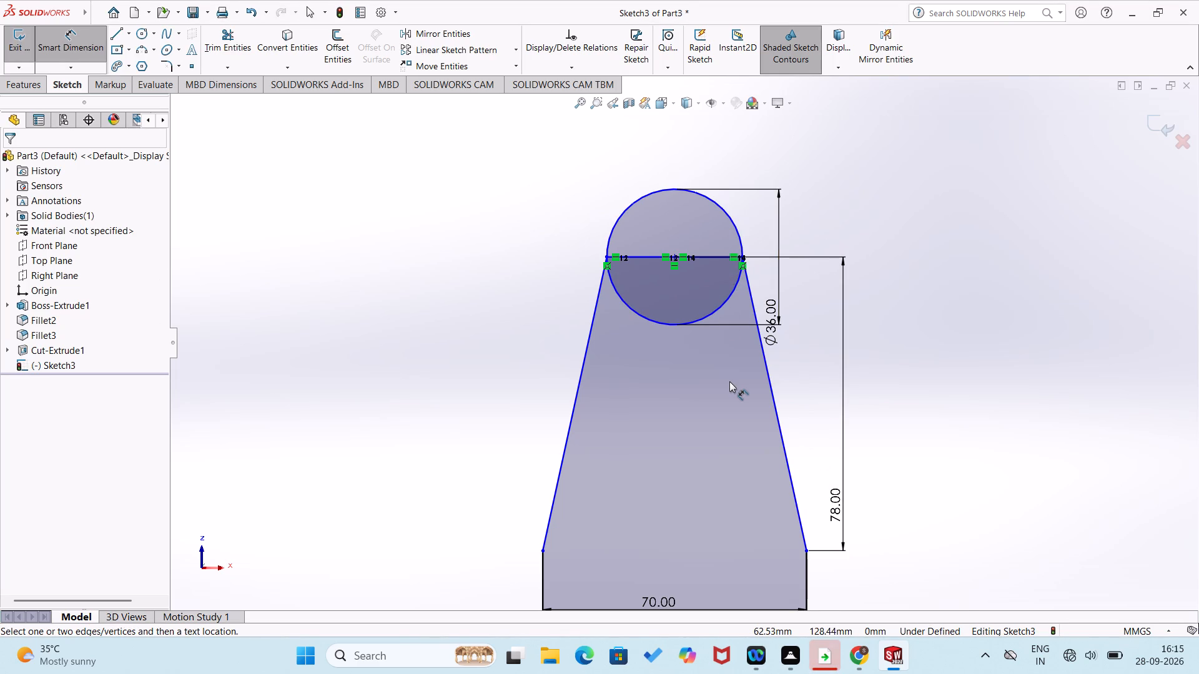
Sketch a 70 mm horizontal line across the profile, joining the lower ends of the two slanted lines.
{"action": "scroll", "coordinate": [729, 381], "scroll_direction": "up", "scroll_amount": 1}
{"action": "scroll", "coordinate": [727, 494], "scroll_direction": "up", "scroll_amount": 3}
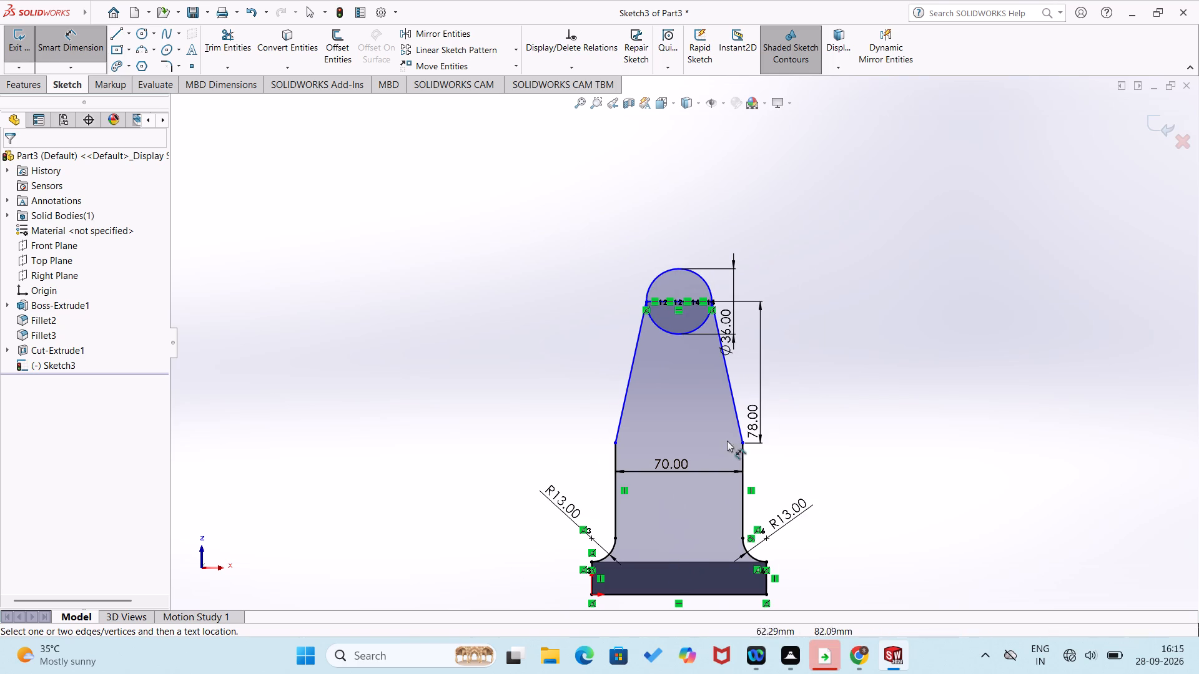
{"action": "right_click_drag", "start_coordinate": [849, 425], "coordinate": [953, 366]}
{"action": "right_click_drag", "start_coordinate": [977, 366], "coordinate": [859, 254]}
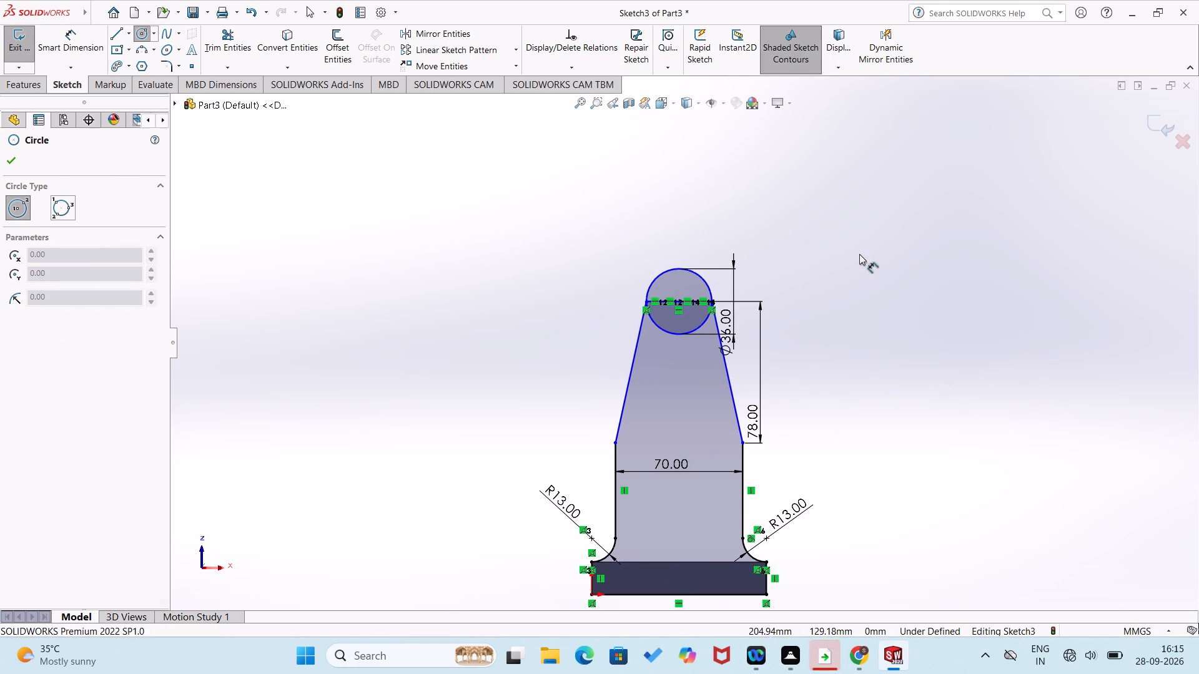
{"action": "right_click_drag", "start_coordinate": [859, 254], "coordinate": [859, 254]}
{"action": "right_click_drag", "start_coordinate": [876, 330], "coordinate": [836, 218]}
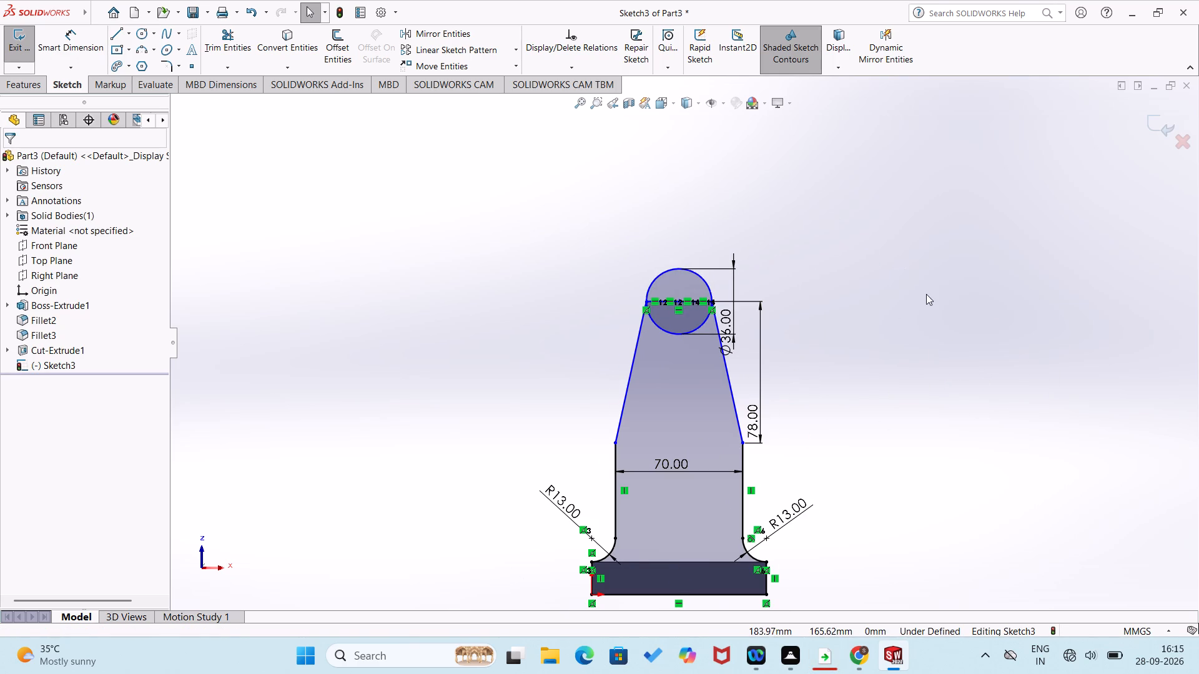
{"action": "right_click_drag", "start_coordinate": [926, 294], "coordinate": [789, 325]}
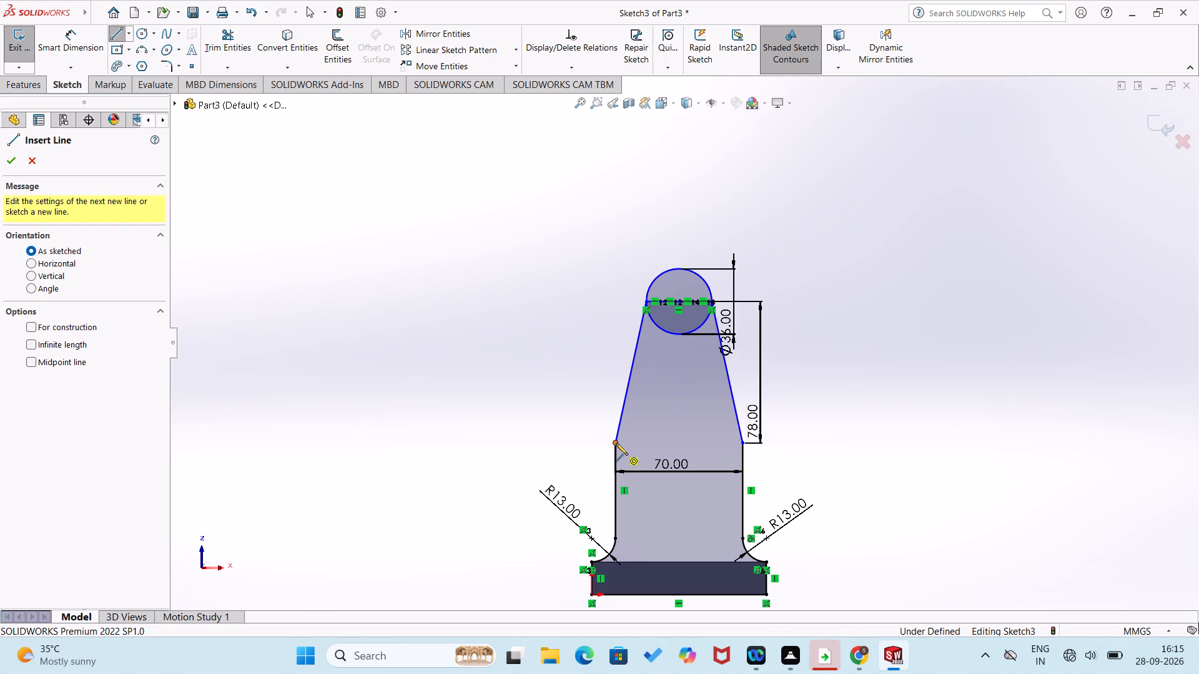
{"action": "left_click", "coordinate": [616, 443]}
{"action": "left_click", "coordinate": [745, 443]}
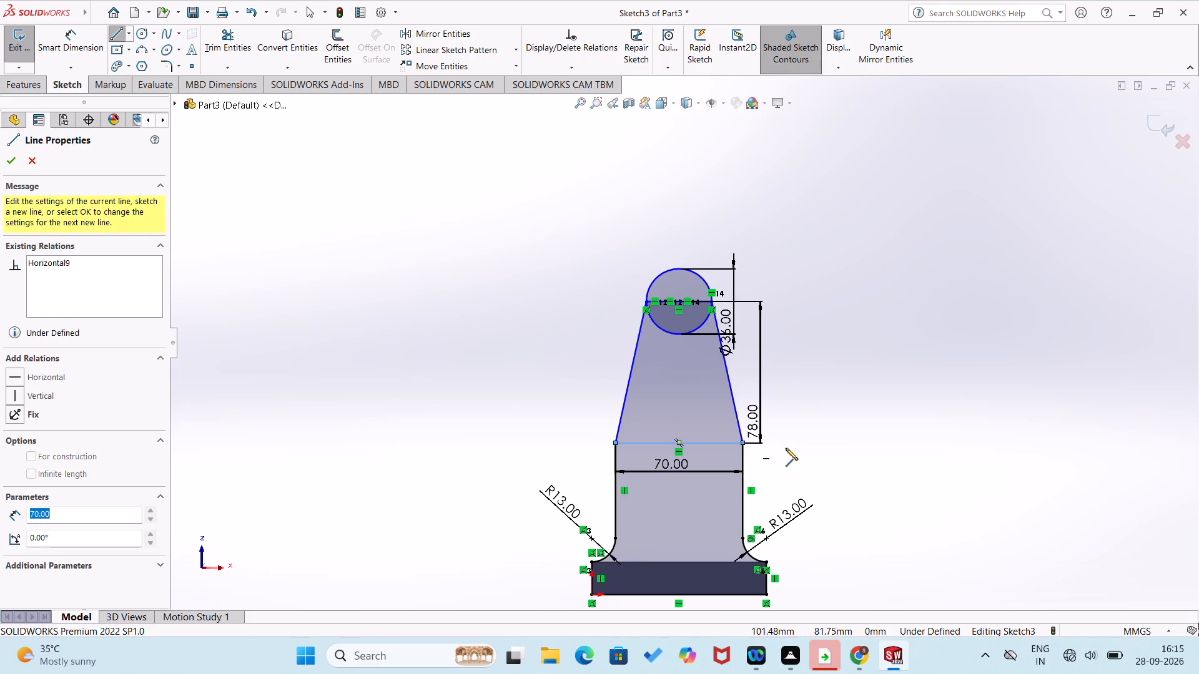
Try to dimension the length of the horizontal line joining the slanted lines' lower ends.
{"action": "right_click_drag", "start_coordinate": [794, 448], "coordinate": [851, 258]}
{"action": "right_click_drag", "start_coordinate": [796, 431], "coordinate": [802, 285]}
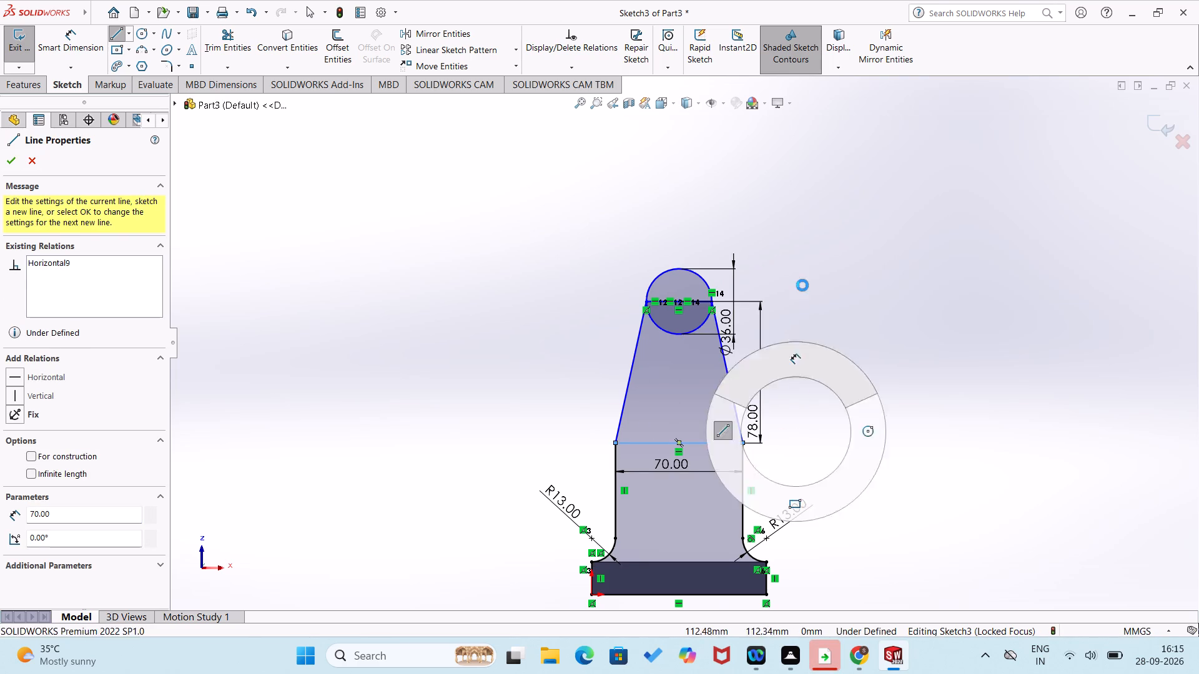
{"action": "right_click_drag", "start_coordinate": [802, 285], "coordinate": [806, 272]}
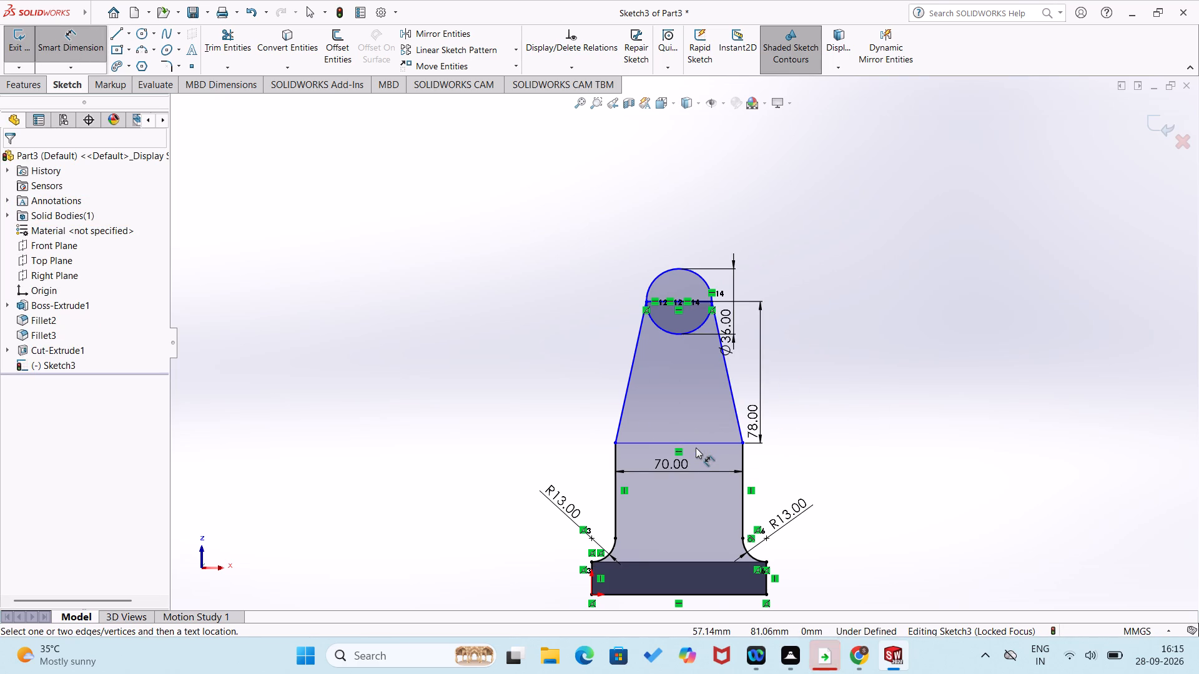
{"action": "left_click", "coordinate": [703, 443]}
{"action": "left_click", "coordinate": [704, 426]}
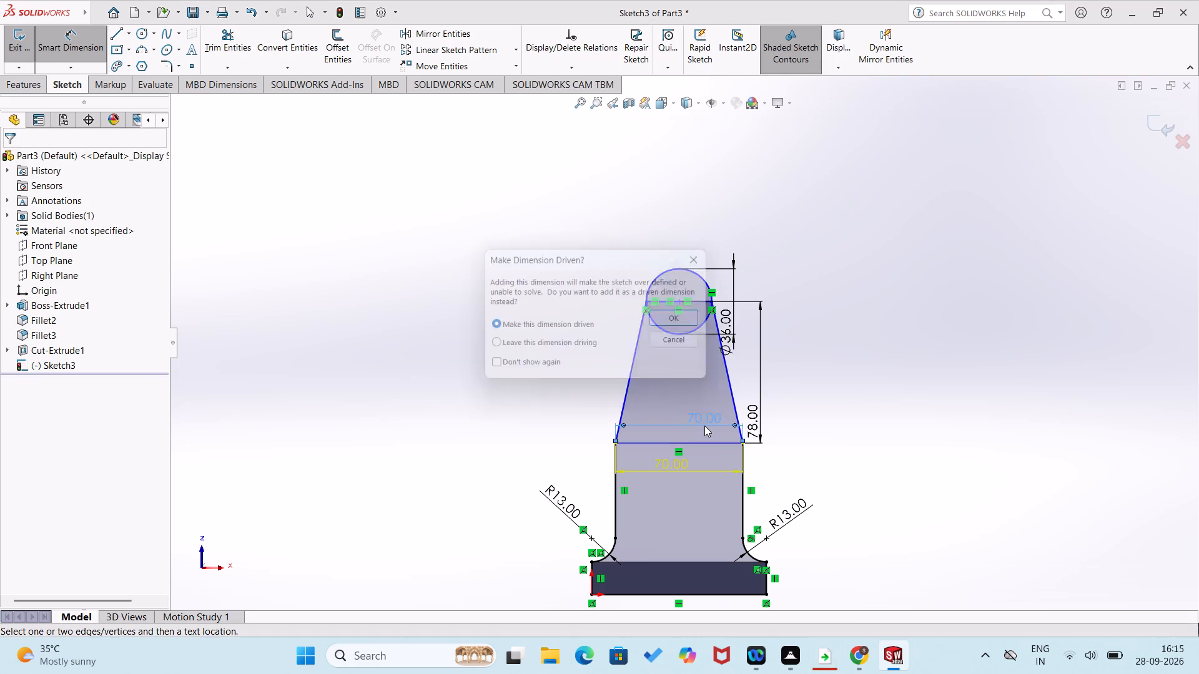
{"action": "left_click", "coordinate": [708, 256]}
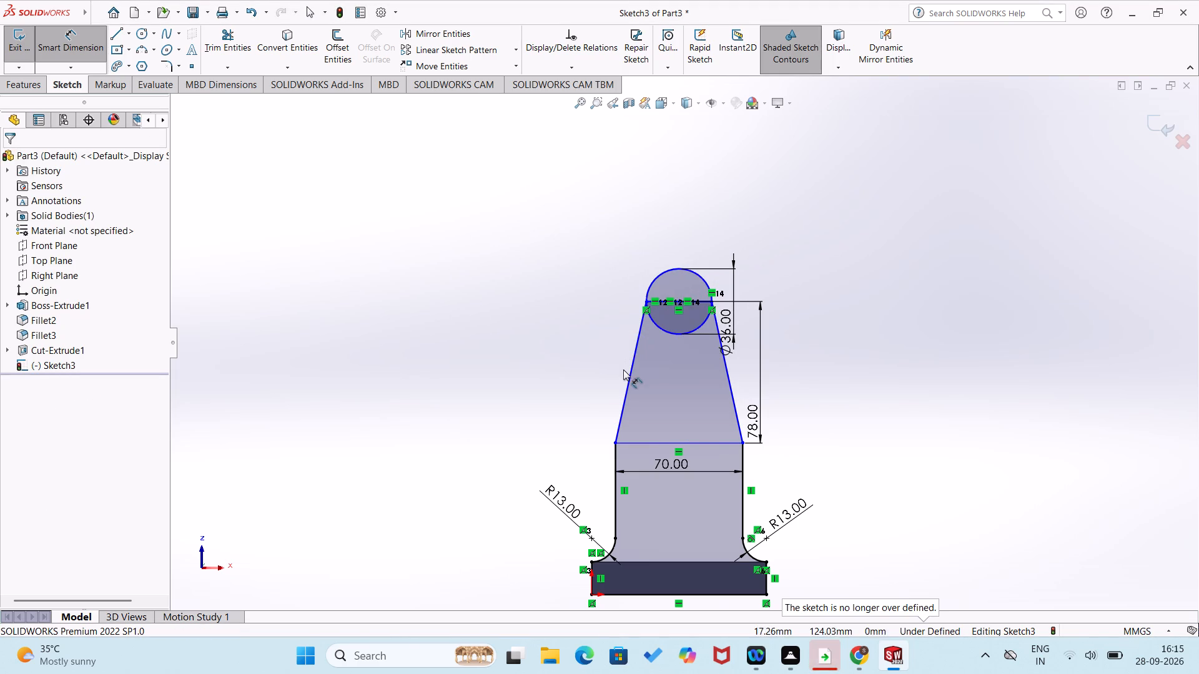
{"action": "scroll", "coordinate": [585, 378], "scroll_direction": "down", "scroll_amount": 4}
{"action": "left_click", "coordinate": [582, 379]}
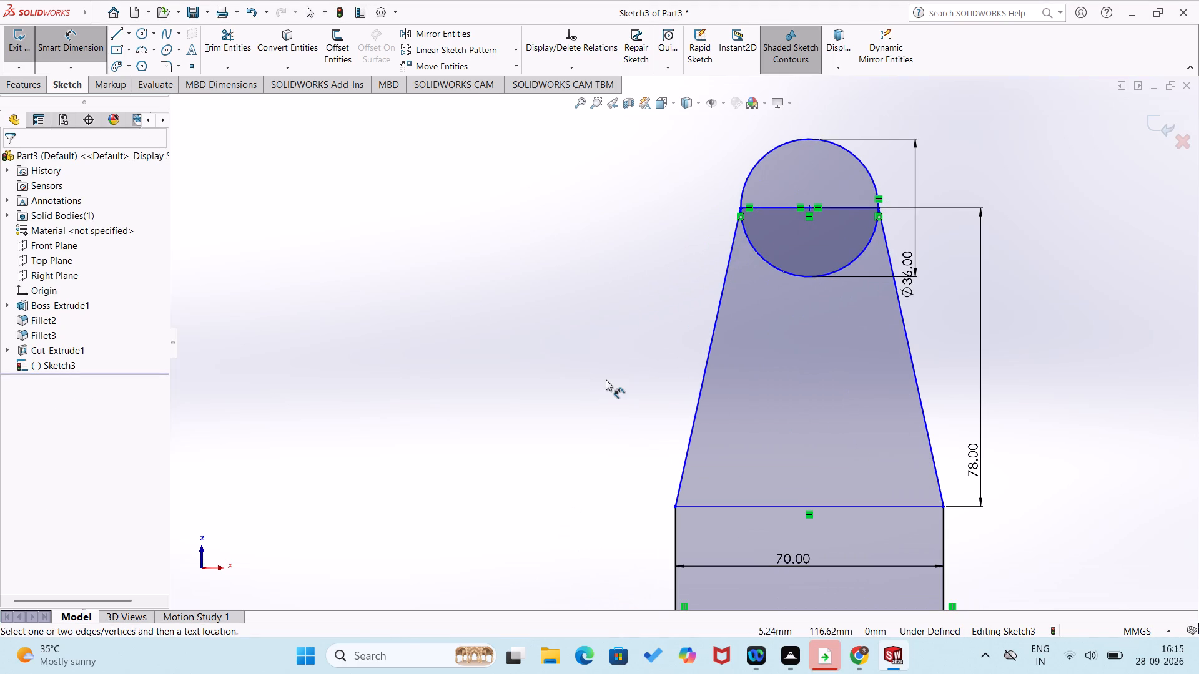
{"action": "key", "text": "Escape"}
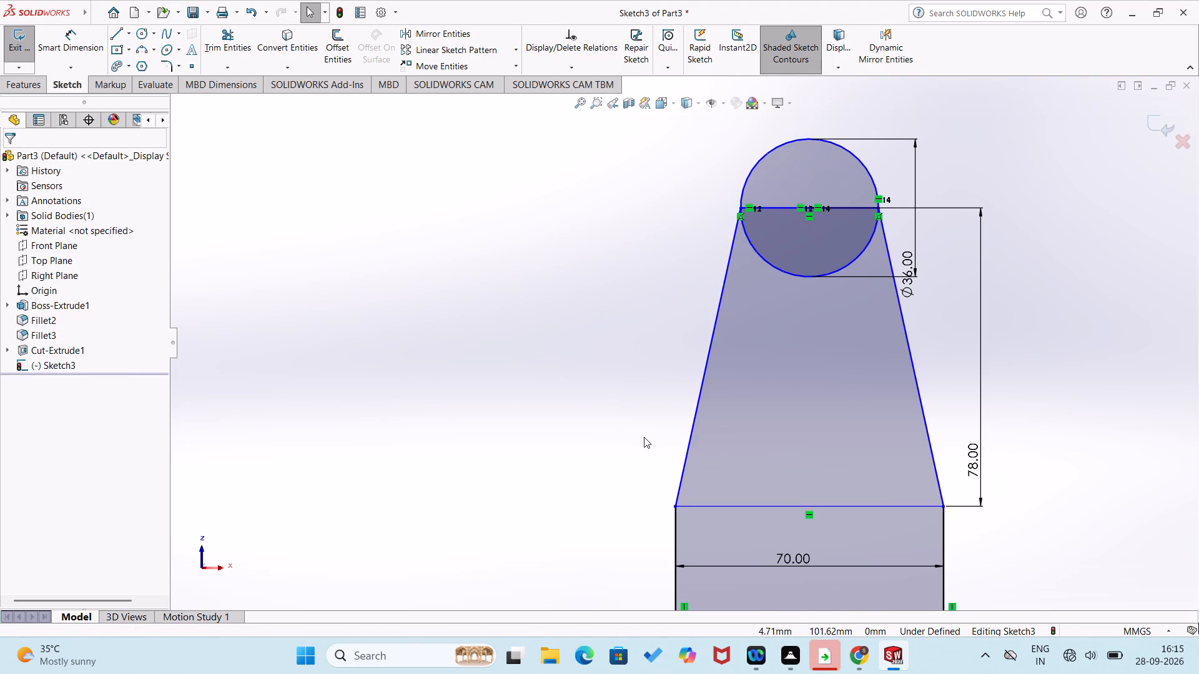
Add a Vertical relation between the horizontal line's midpoint and the circle's centre.
{"action": "left_click", "coordinate": [811, 506]}
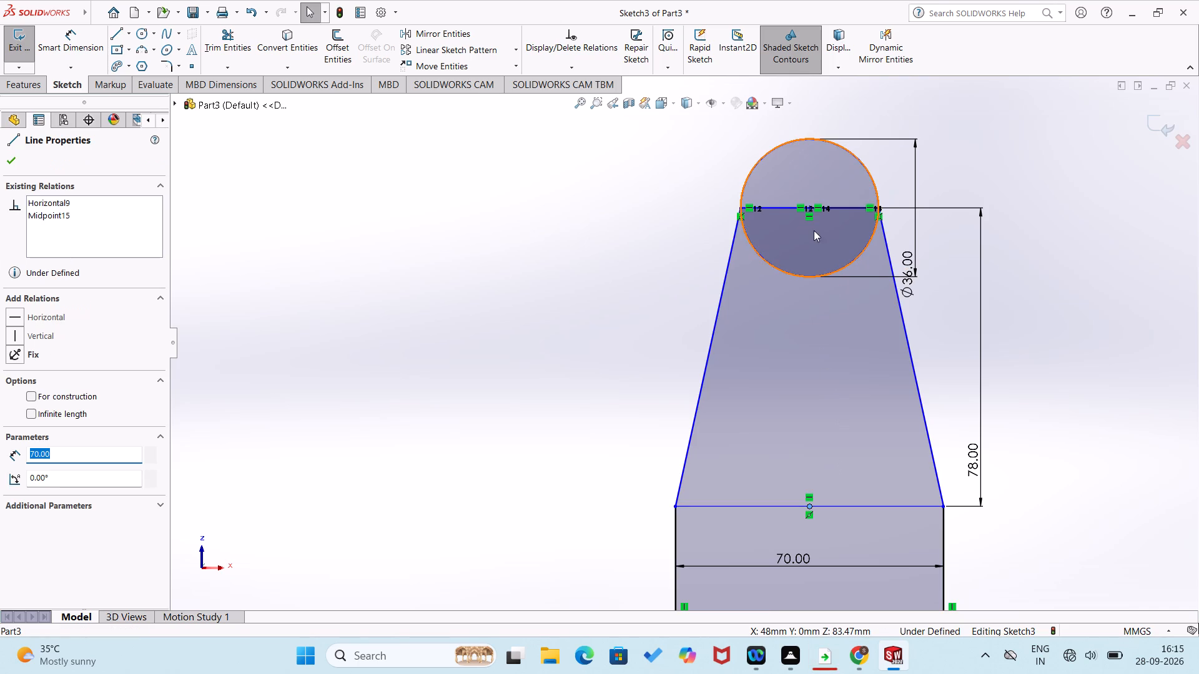
{"action": "left_click", "coordinate": [810, 207], "text": "ctrl"}
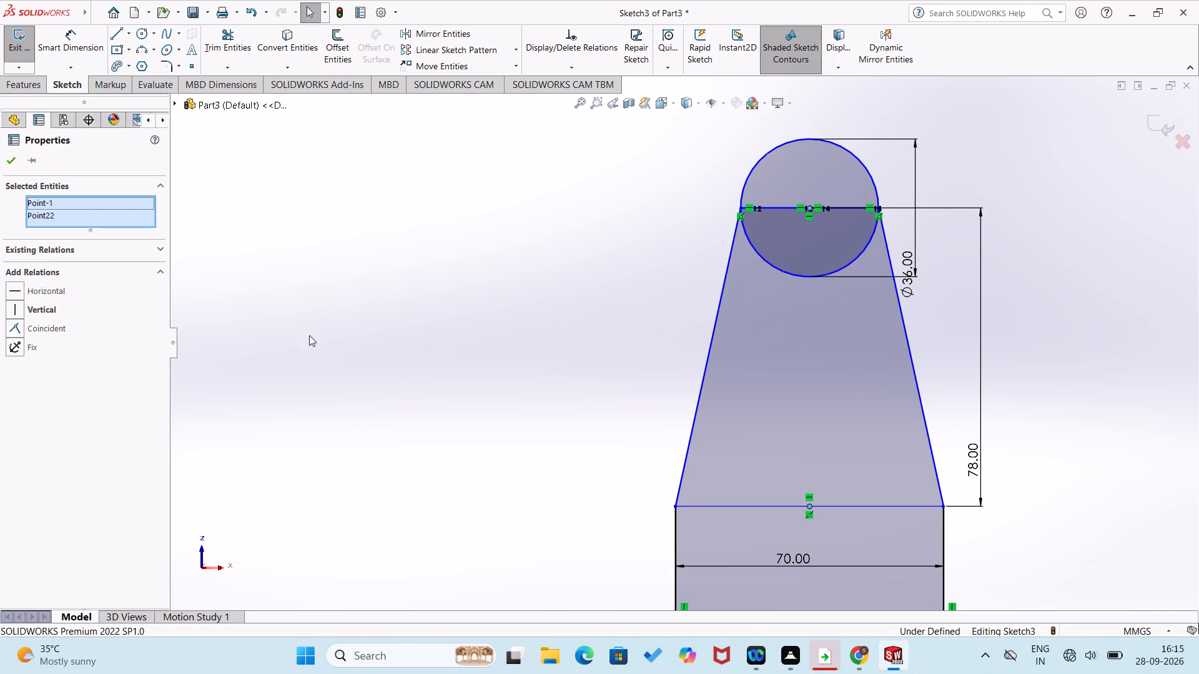
{"action": "left_click", "coordinate": [15, 307]}
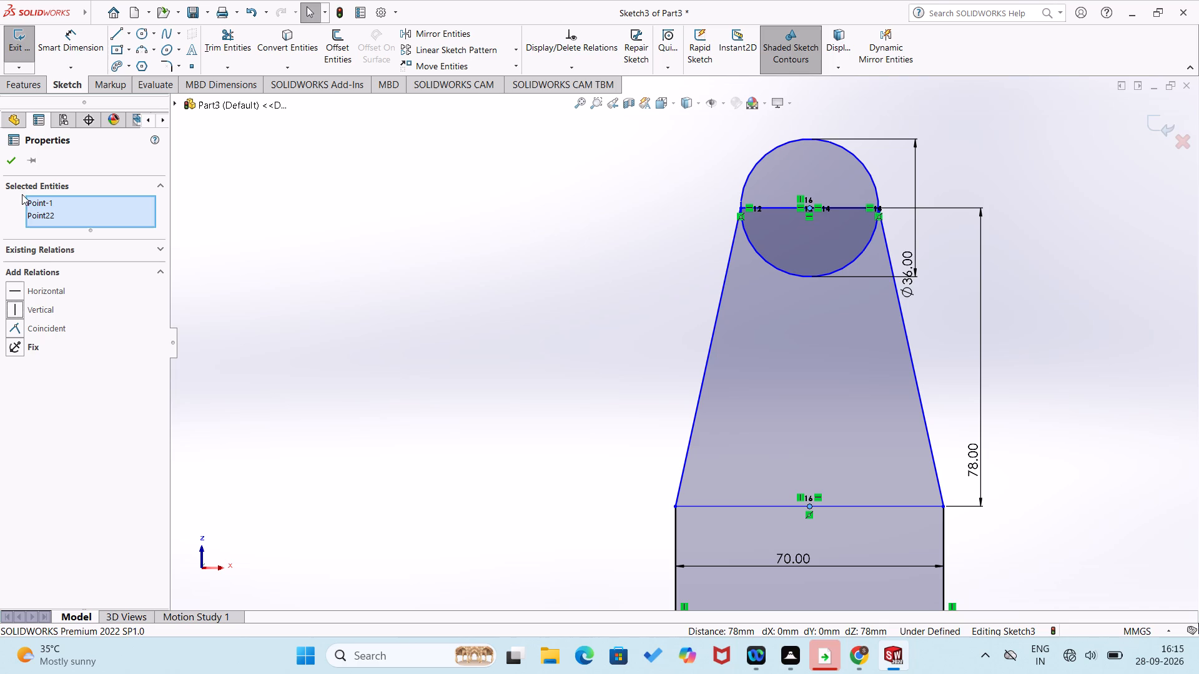
{"action": "left_click", "coordinate": [11, 158]}
{"action": "left_click", "coordinate": [512, 328]}
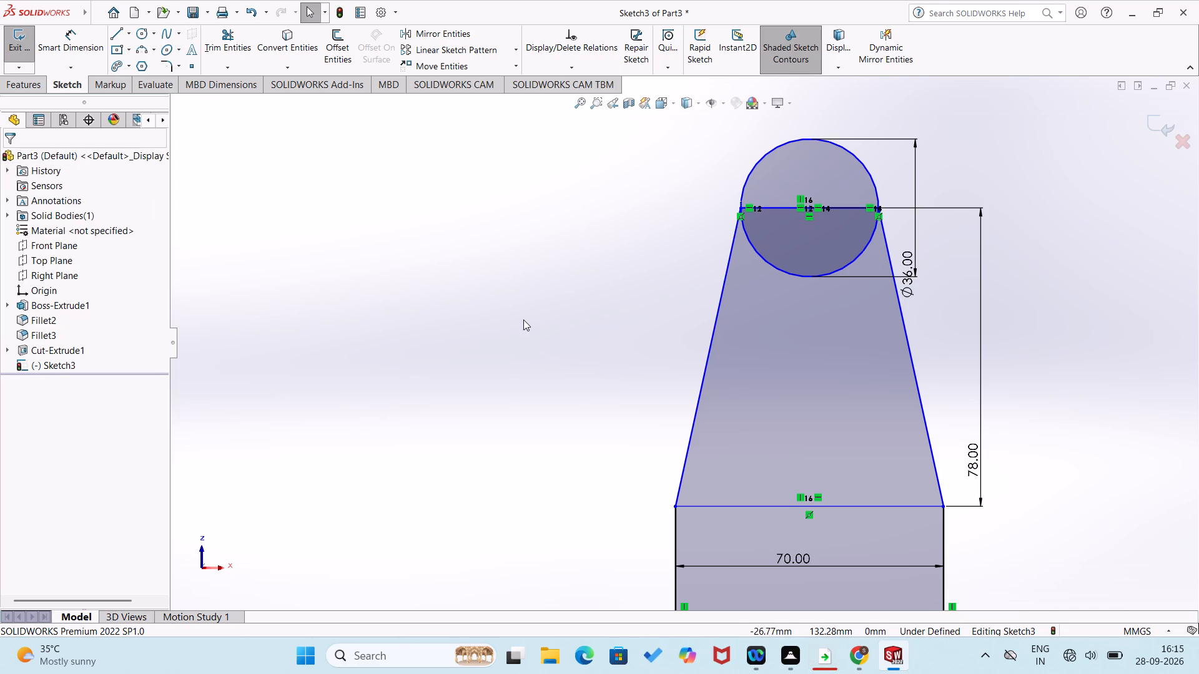
Dimension the vertical distance from the plate's upper left corner to the circle's centre and set it to 194 mm.
{"action": "right_click_drag", "start_coordinate": [629, 413], "coordinate": [649, 308]}
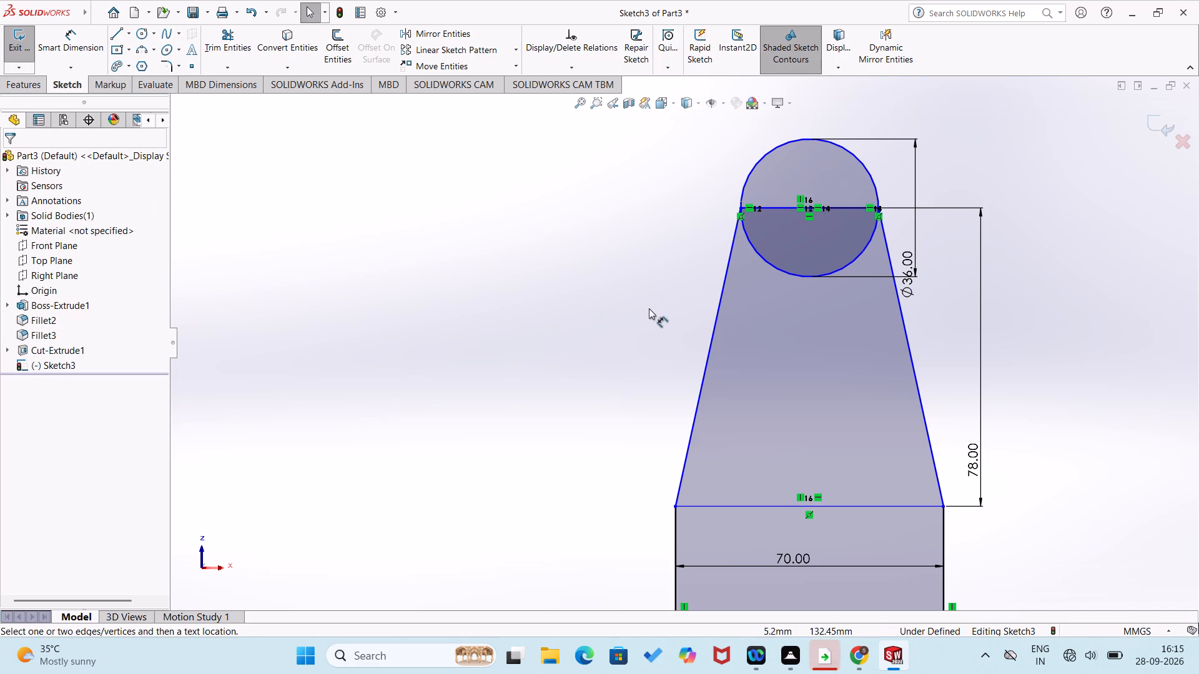
{"action": "right_click_drag", "start_coordinate": [649, 308], "coordinate": [654, 295]}
{"action": "scroll", "coordinate": [816, 265], "scroll_direction": "up", "scroll_amount": 3}
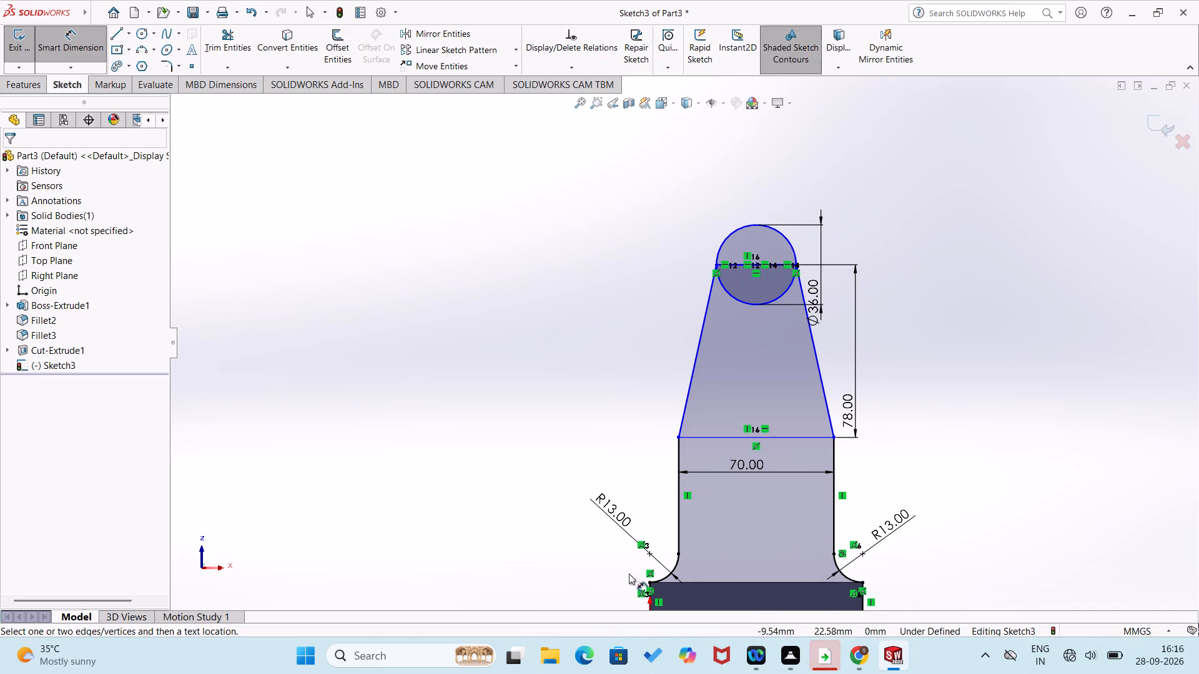
{"action": "left_click_drag", "start_coordinate": [651, 581], "coordinate": [671, 556]}
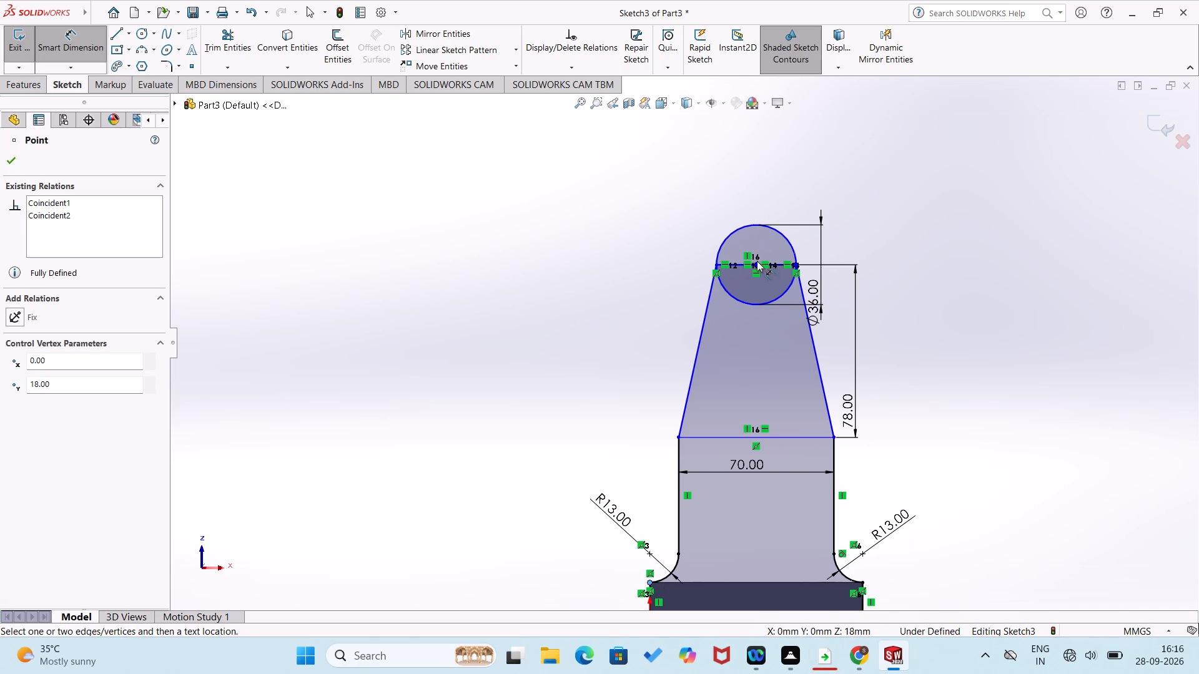
{"action": "left_click", "coordinate": [756, 262]}
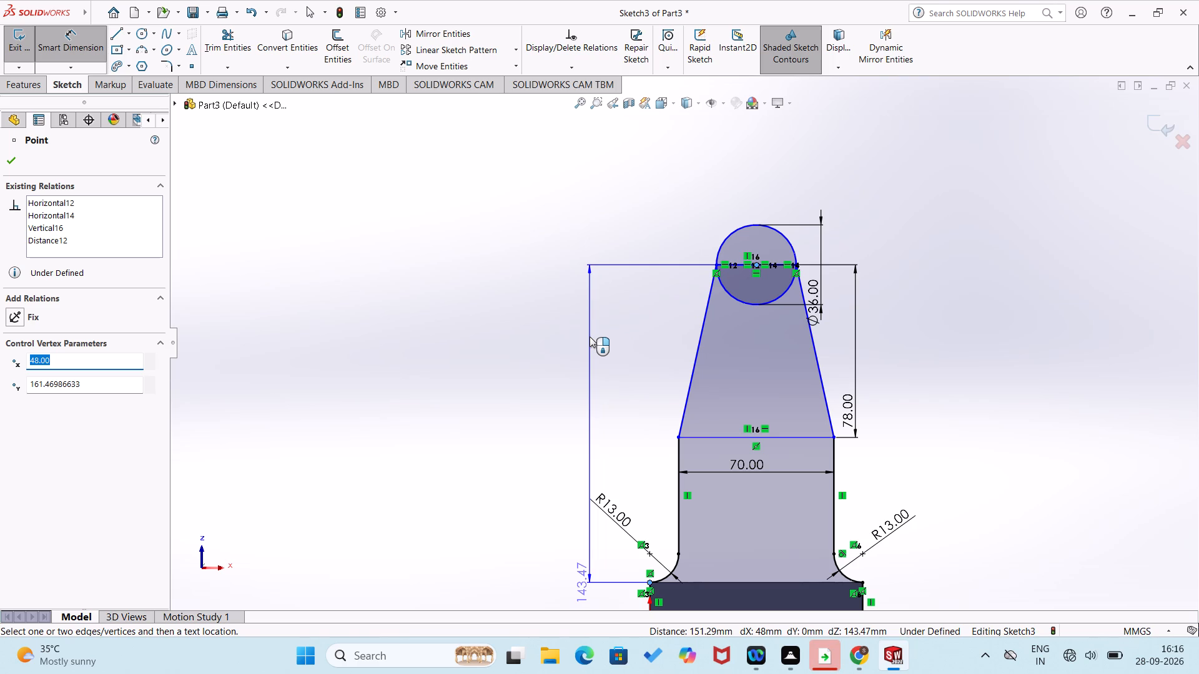
{"action": "left_click", "coordinate": [590, 336]}
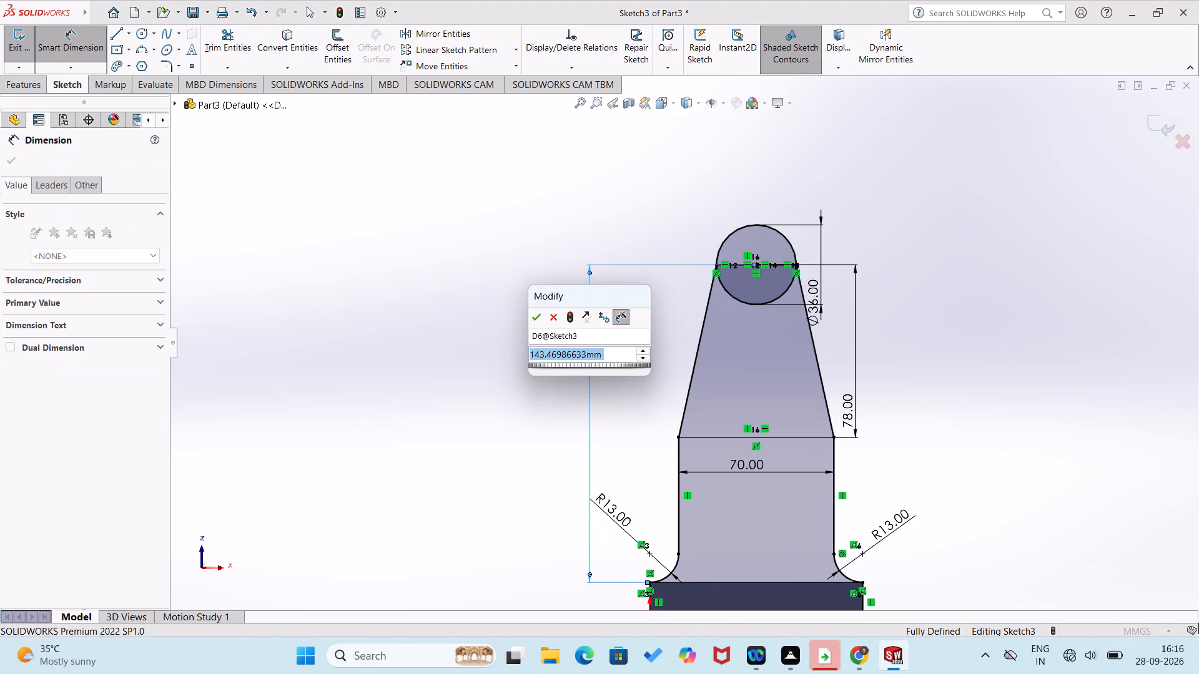
{"action": "type", "text": "194"}
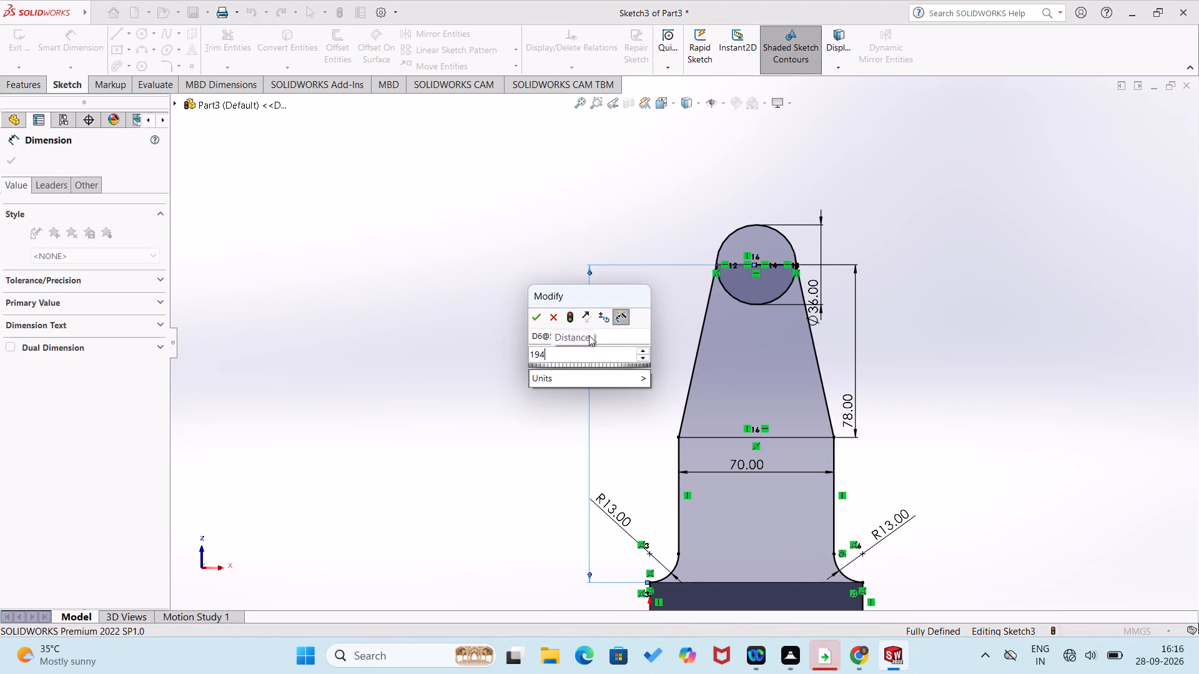
{"action": "key", "text": "Return"}
{"action": "left_click", "coordinate": [537, 378]}
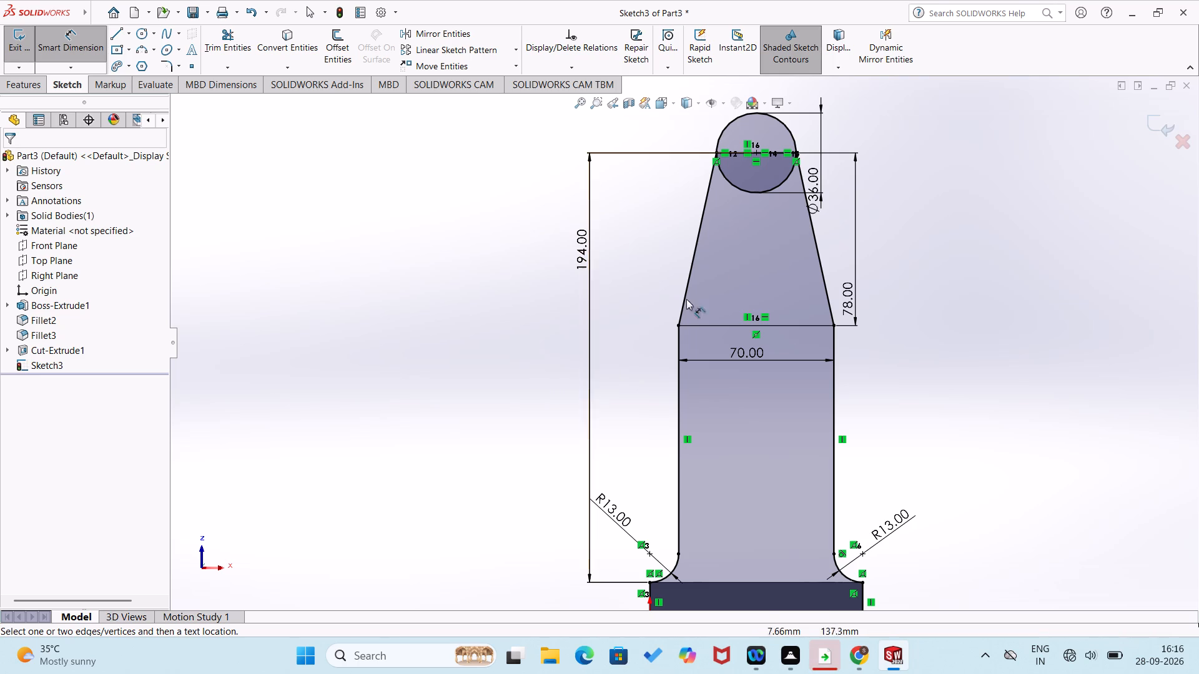
Trim away the circle's lower half and the diameter line across it, using Trim to closest.
{"action": "left_click", "coordinate": [235, 41]}
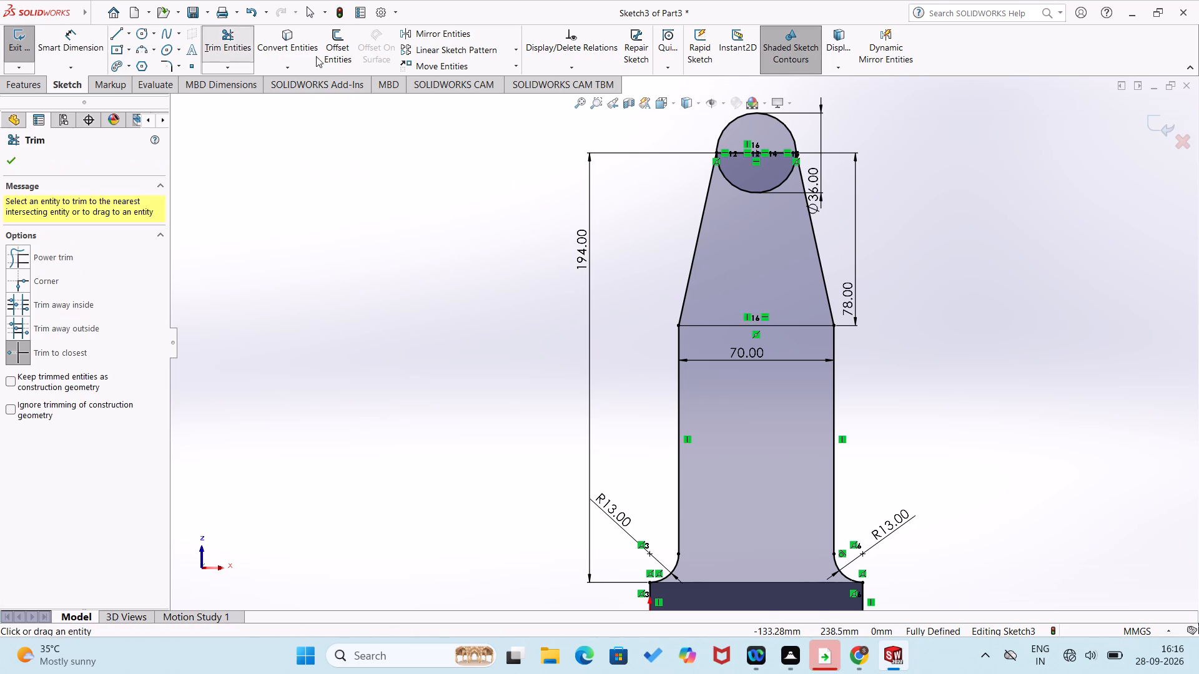
{"action": "left_click", "coordinate": [757, 190]}
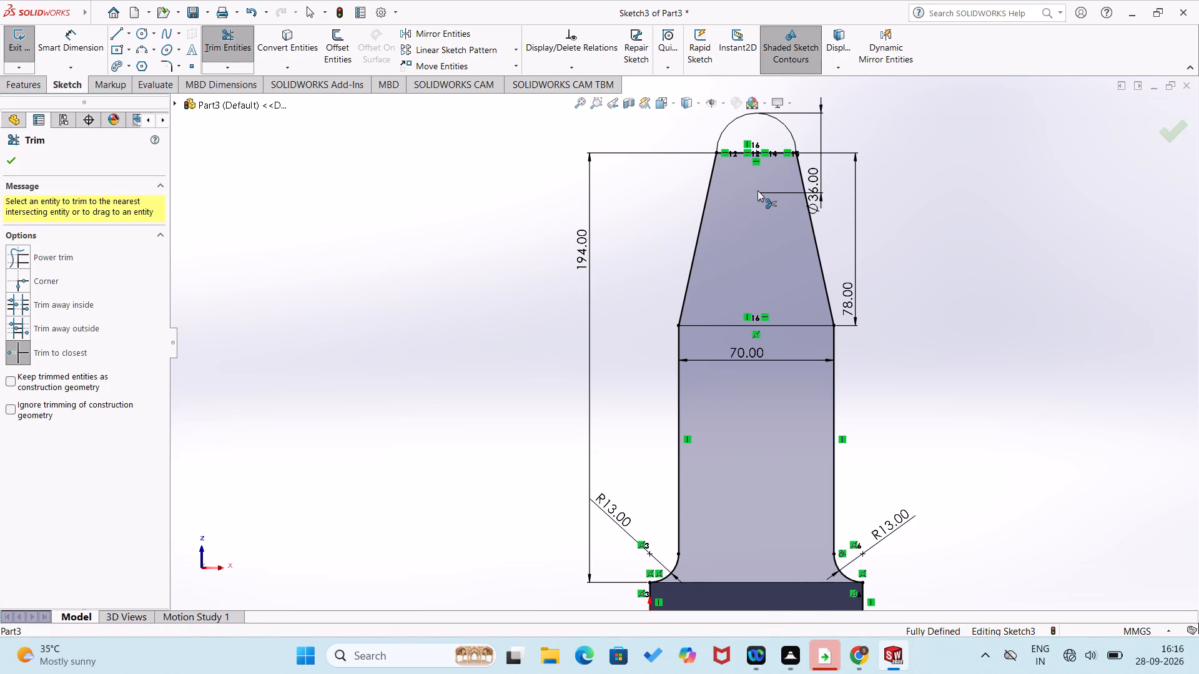
{"action": "left_click", "coordinate": [736, 150]}
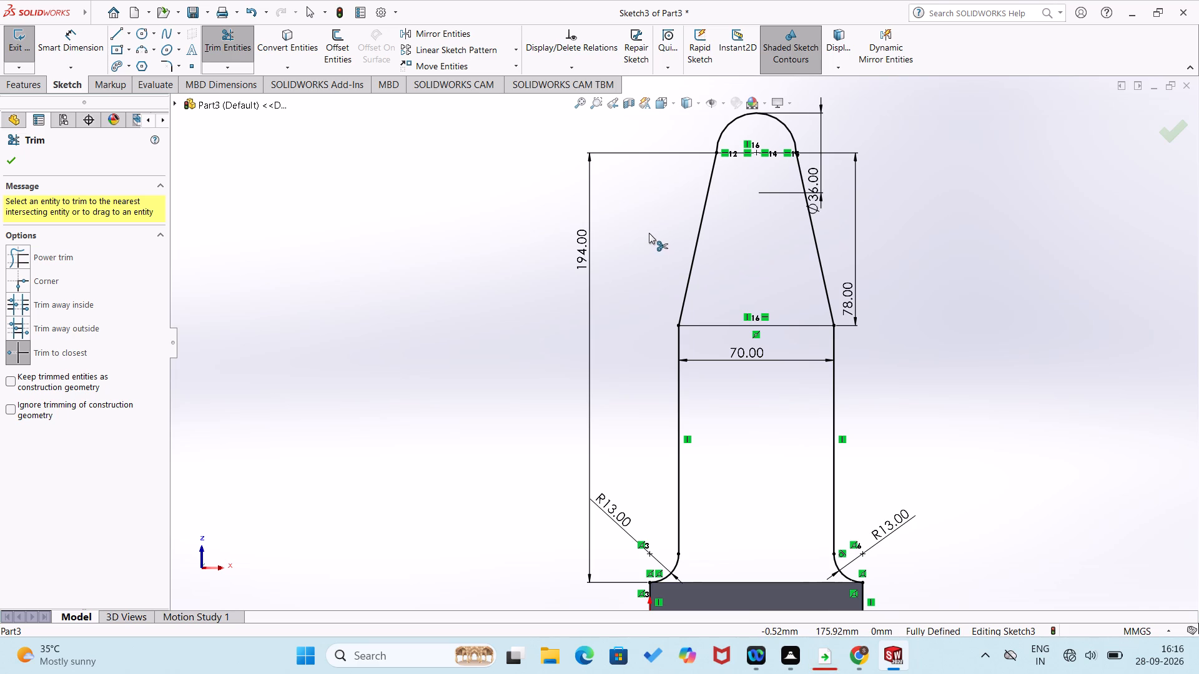
Undo the two trims that removed the circle's lower half and the diameter line across it.
{"action": "right_click_drag", "start_coordinate": [613, 284], "coordinate": [518, 338]}
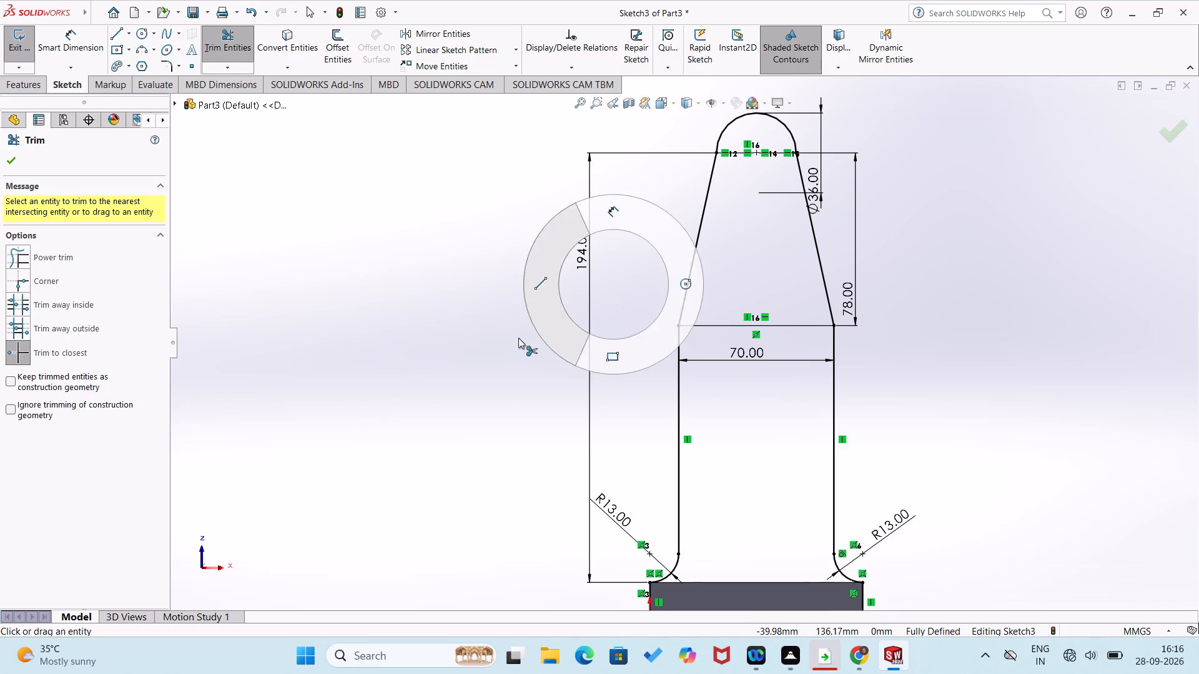
{"action": "right_click_drag", "start_coordinate": [518, 338], "coordinate": [518, 339]}
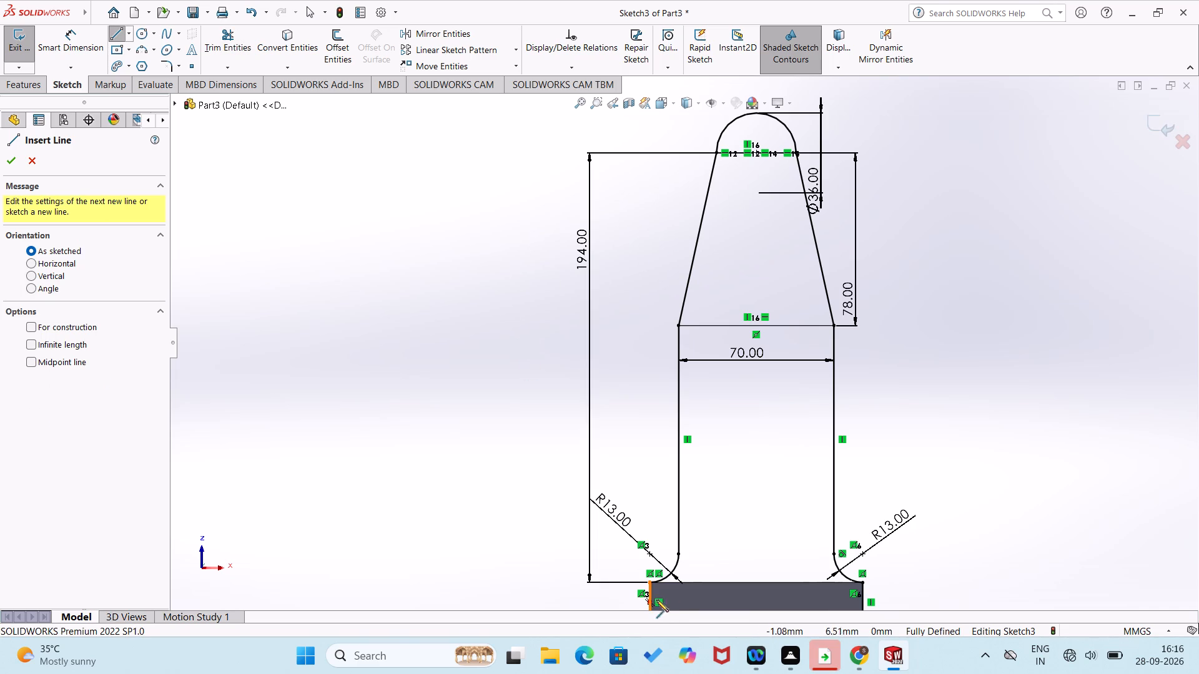
{"action": "scroll", "coordinate": [686, 546], "scroll_direction": "down", "scroll_amount": 1}
{"action": "scroll", "coordinate": [681, 538], "scroll_direction": "up", "scroll_amount": 3}
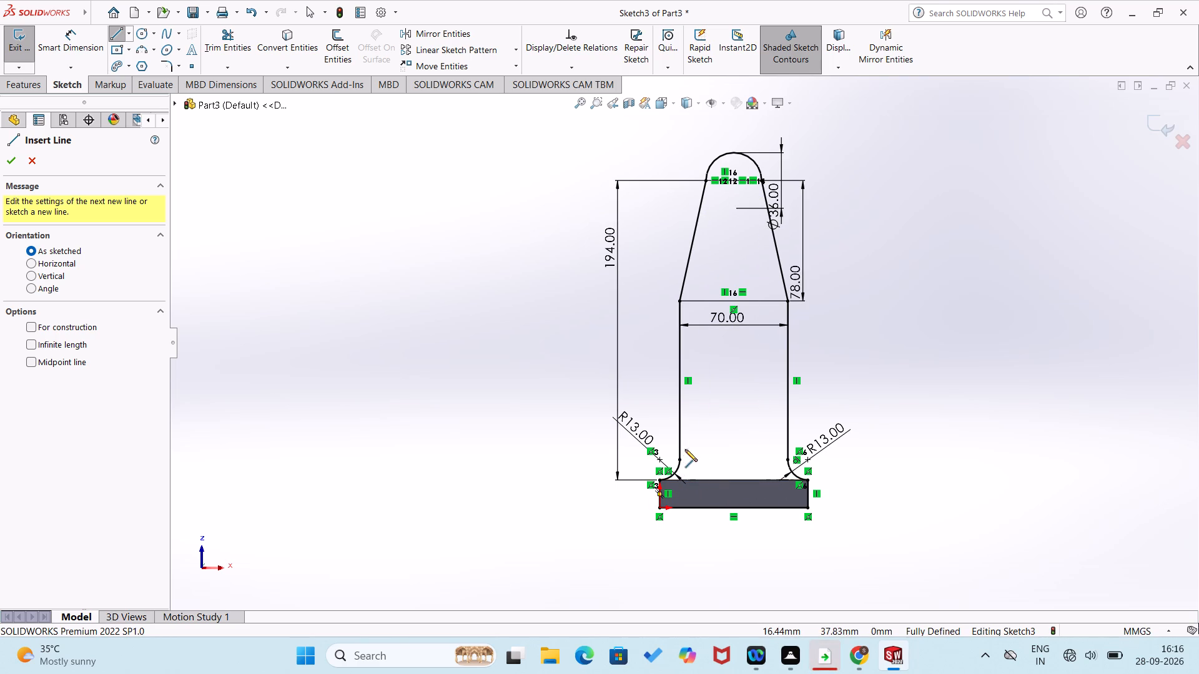
{"action": "key", "text": "ctrl+z"}
{"action": "key", "text": "ctrl+z"}
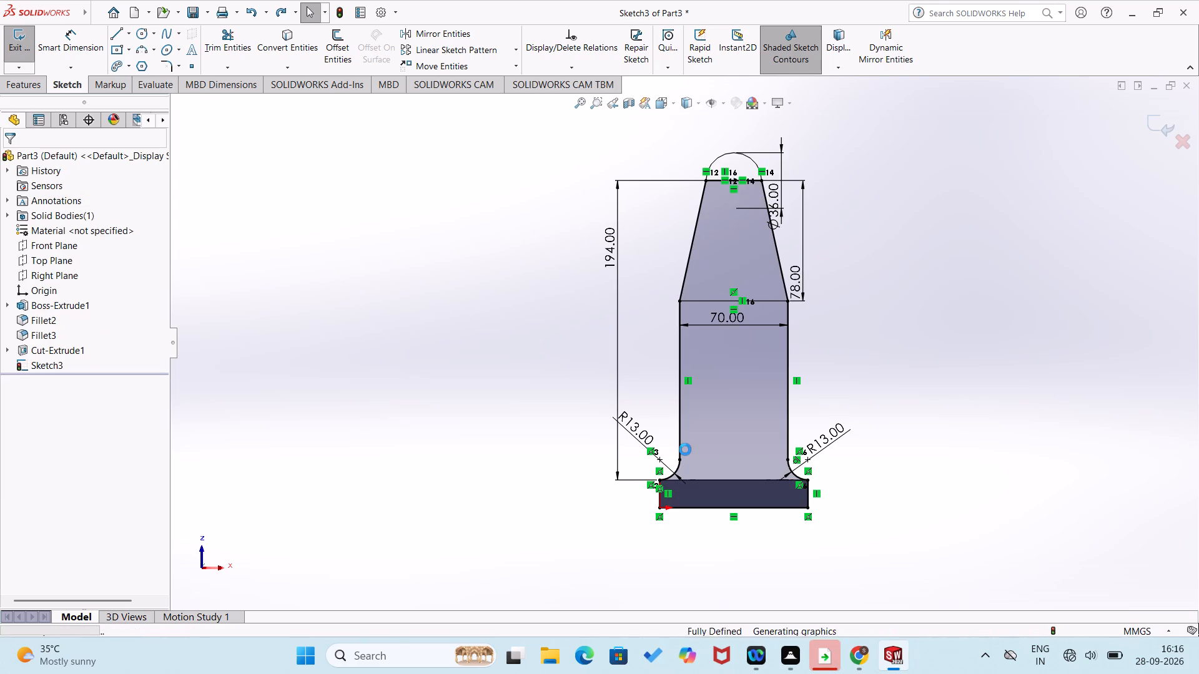
Extrude the sketch's straight, tapered and both half-circle regions 9 mm in the reversed direction, merged with the plate.
{"action": "left_click", "coordinate": [26, 86]}
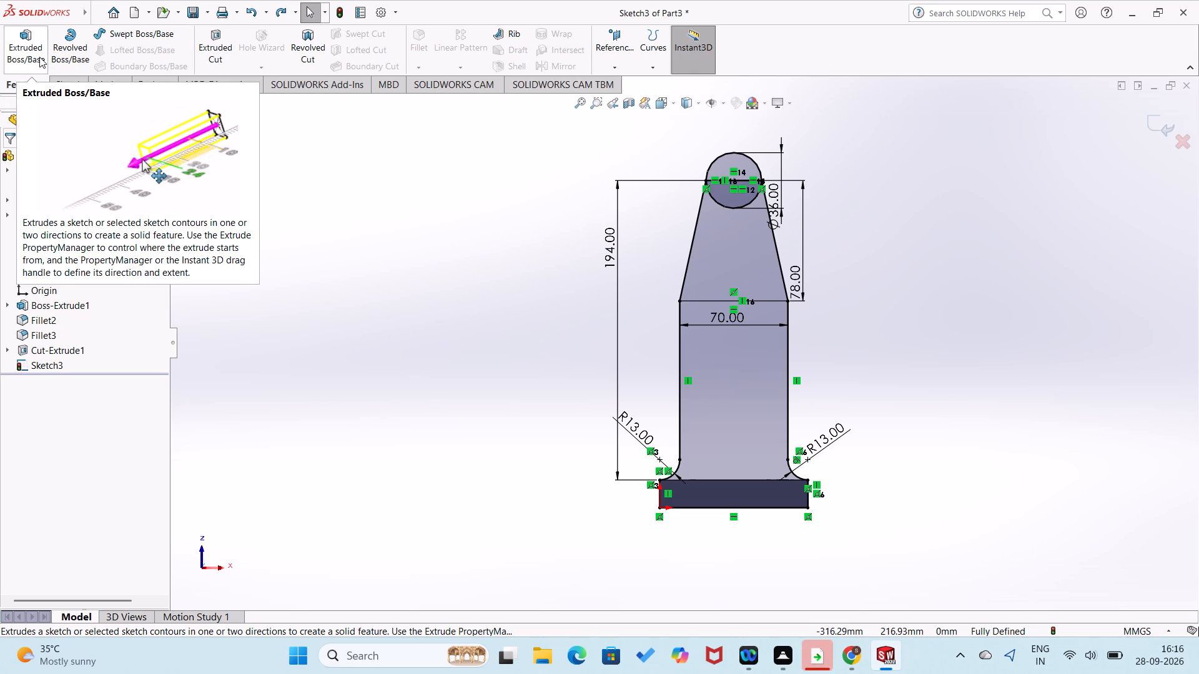
{"action": "left_click", "coordinate": [39, 57]}
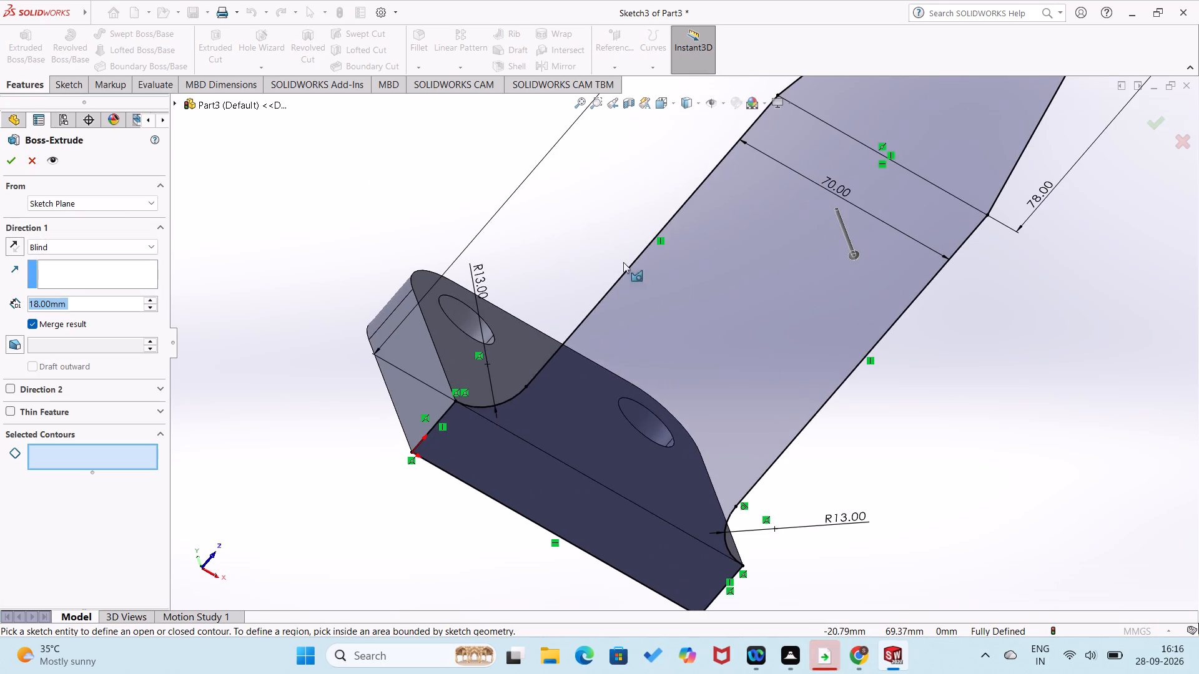
{"action": "scroll", "coordinate": [647, 269], "scroll_direction": "up", "scroll_amount": 2}
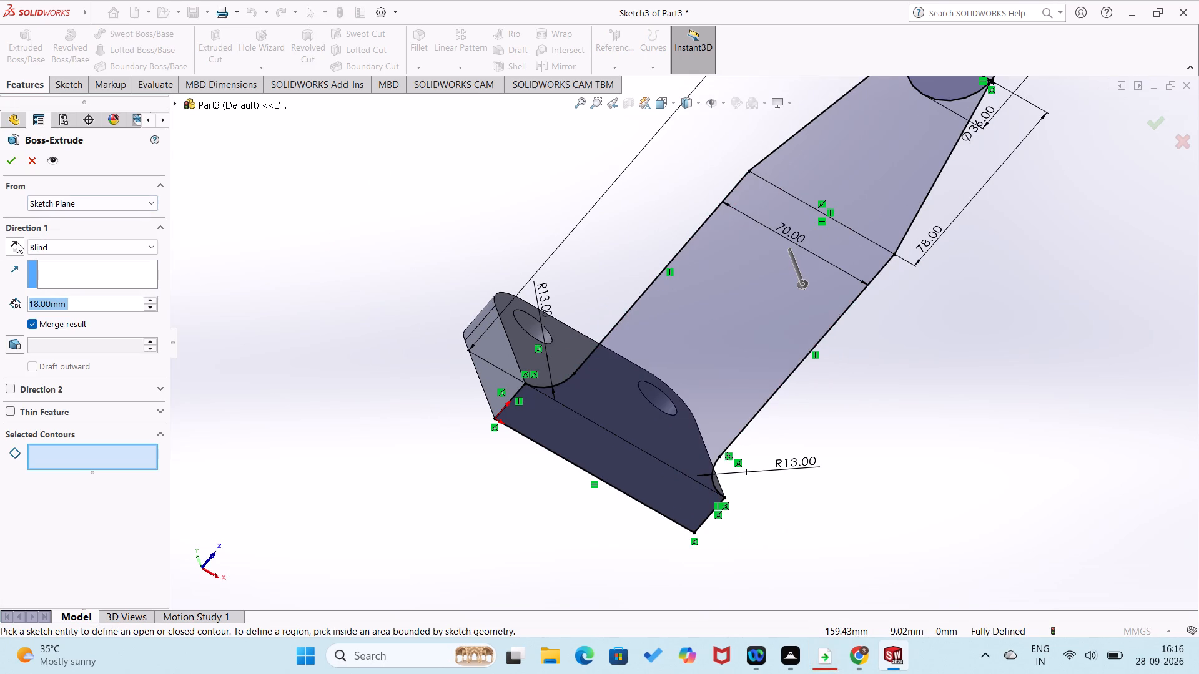
{"action": "left_click", "coordinate": [17, 242]}
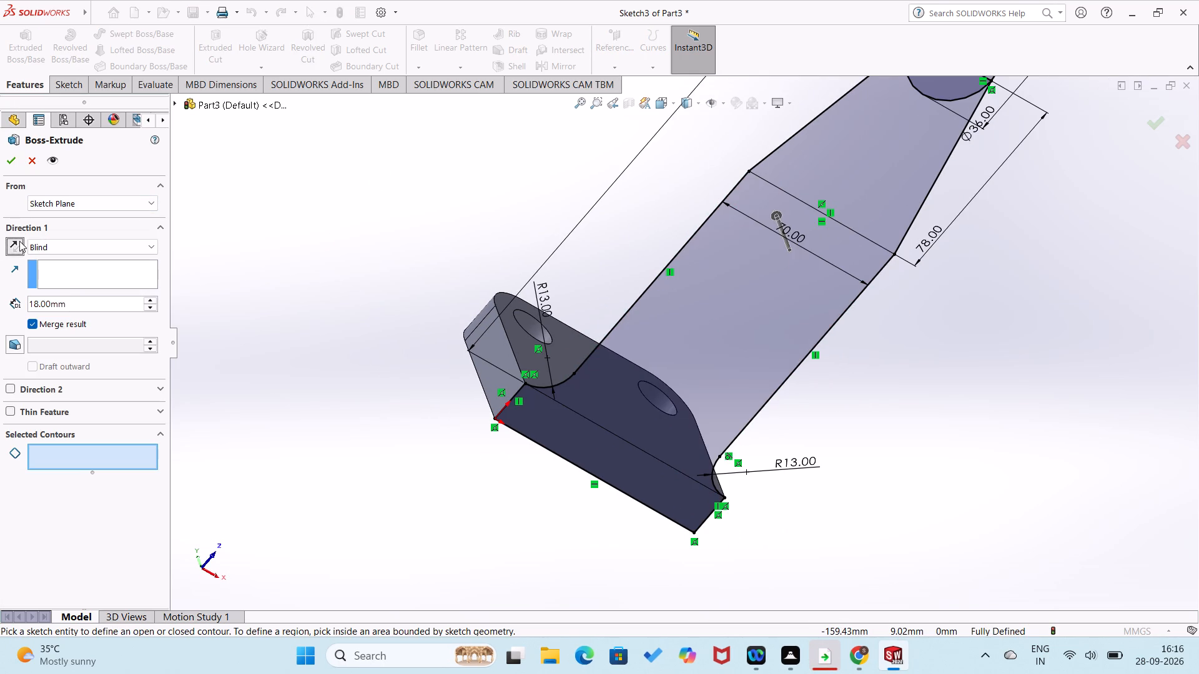
{"action": "left_click_drag", "start_coordinate": [73, 305], "coordinate": [7, 296]}
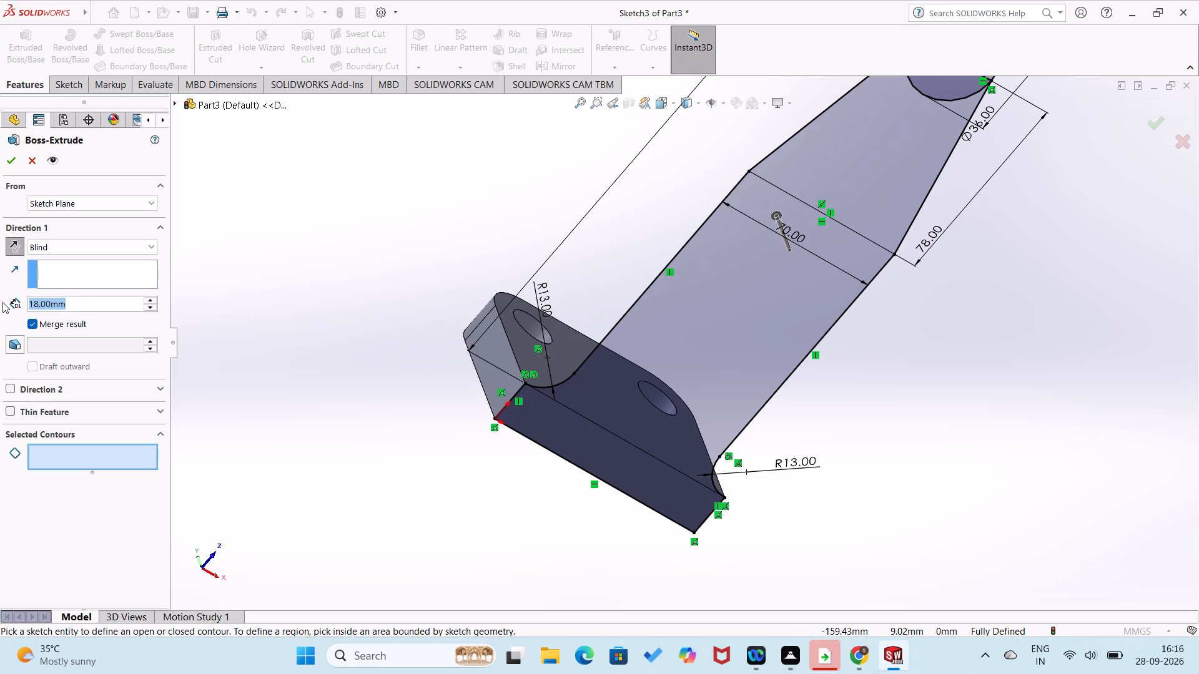
{"action": "key", "text": "9"}
{"action": "key", "text": "Return"}
{"action": "scroll", "coordinate": [530, 365], "scroll_direction": "up", "scroll_amount": 3}
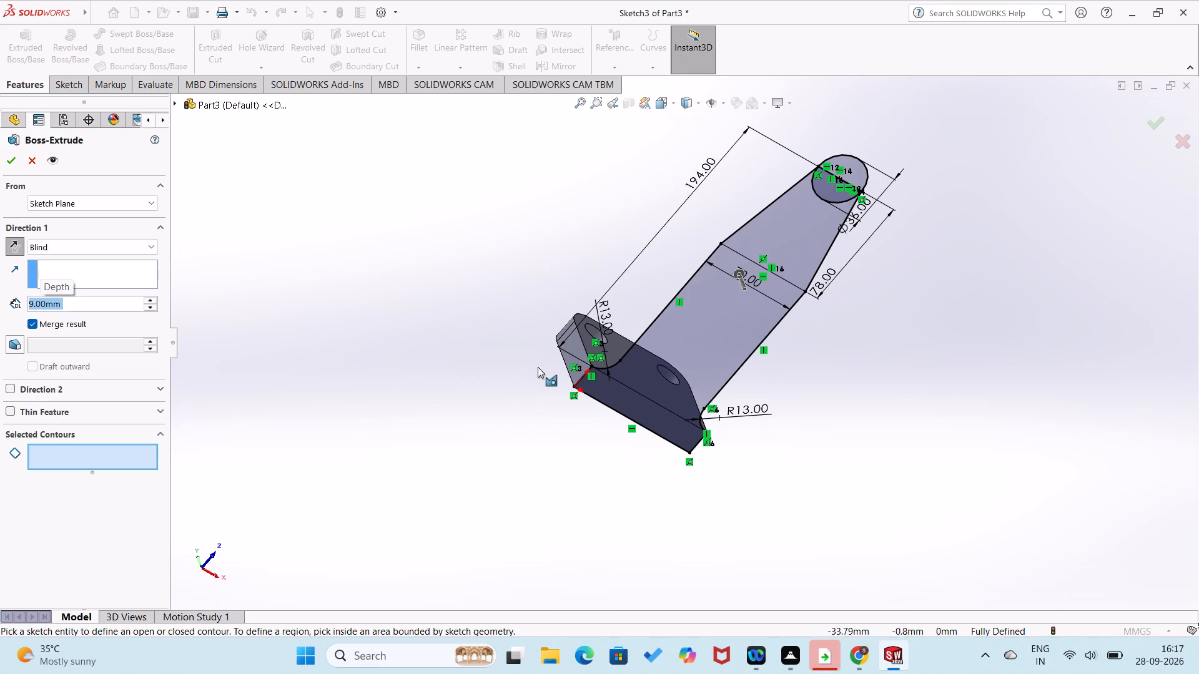
{"action": "middle_click_drag", "start_coordinate": [604, 298], "coordinate": [669, 530]}
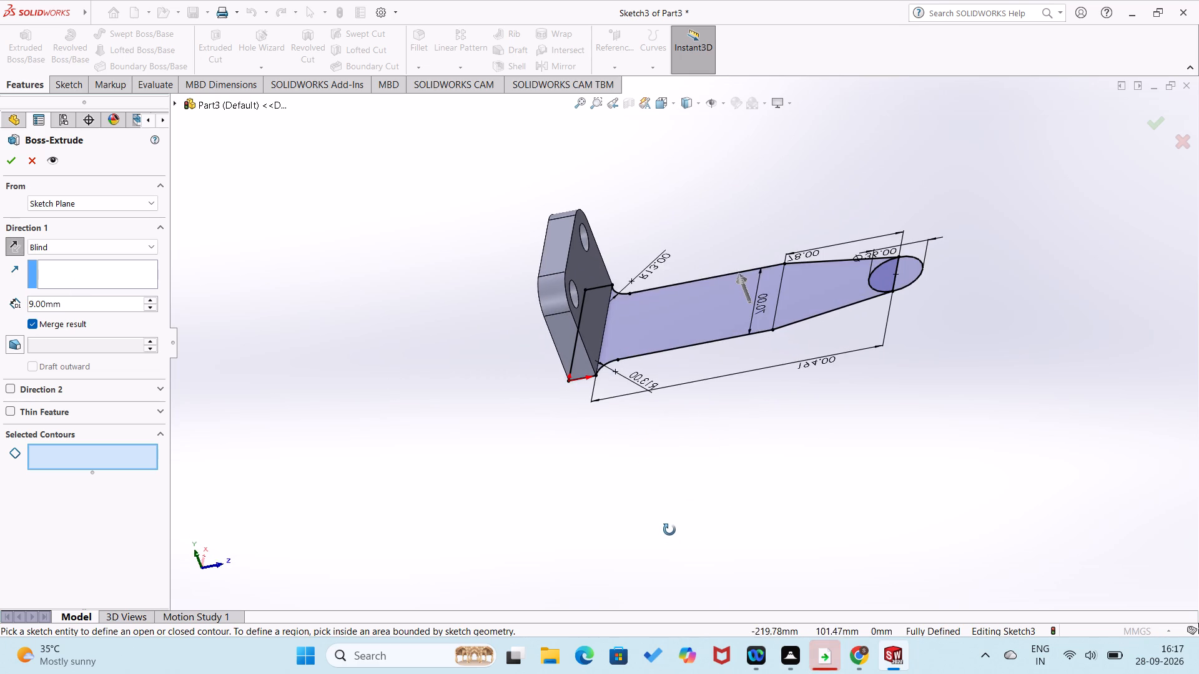
{"action": "middle_click_drag", "start_coordinate": [669, 530], "coordinate": [669, 529]}
{"action": "left_click", "coordinate": [680, 318]}
{"action": "left_click", "coordinate": [801, 298]}
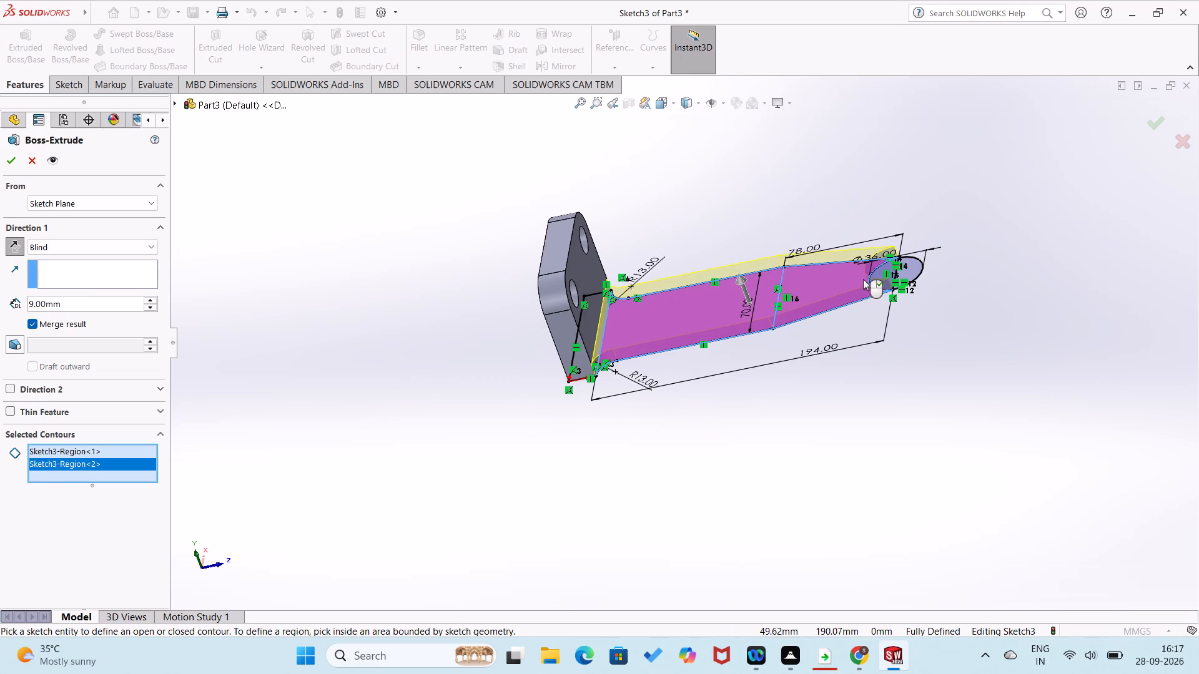
{"action": "middle_click_drag", "start_coordinate": [854, 324], "coordinate": [845, 459]}
{"action": "scroll", "coordinate": [847, 364], "scroll_direction": "down", "scroll_amount": 1}
{"action": "left_click", "coordinate": [888, 263]}
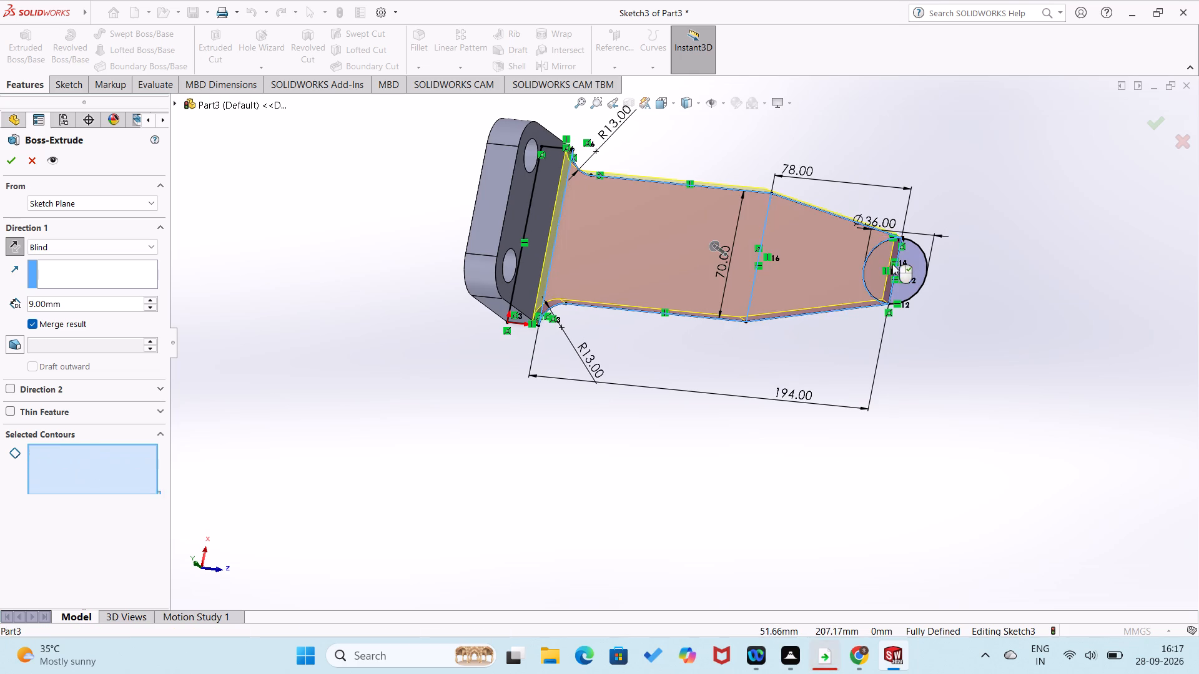
{"action": "left_click", "coordinate": [905, 265]}
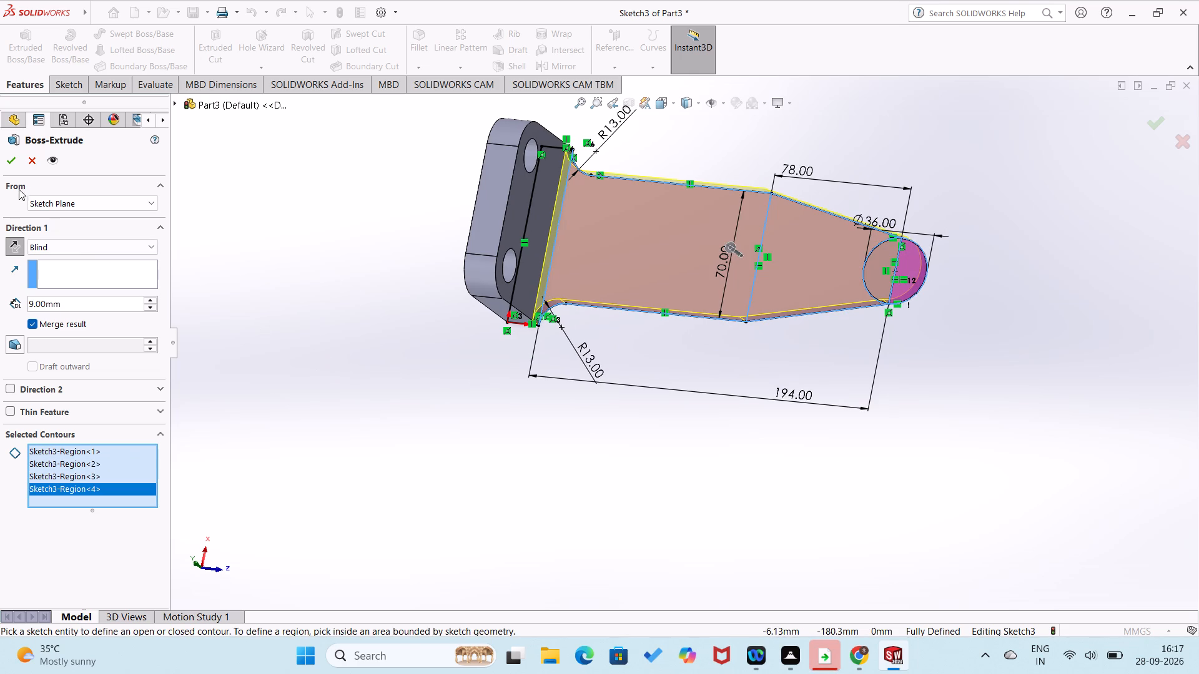
{"action": "left_click", "coordinate": [11, 162]}
{"action": "left_click", "coordinate": [412, 432]}
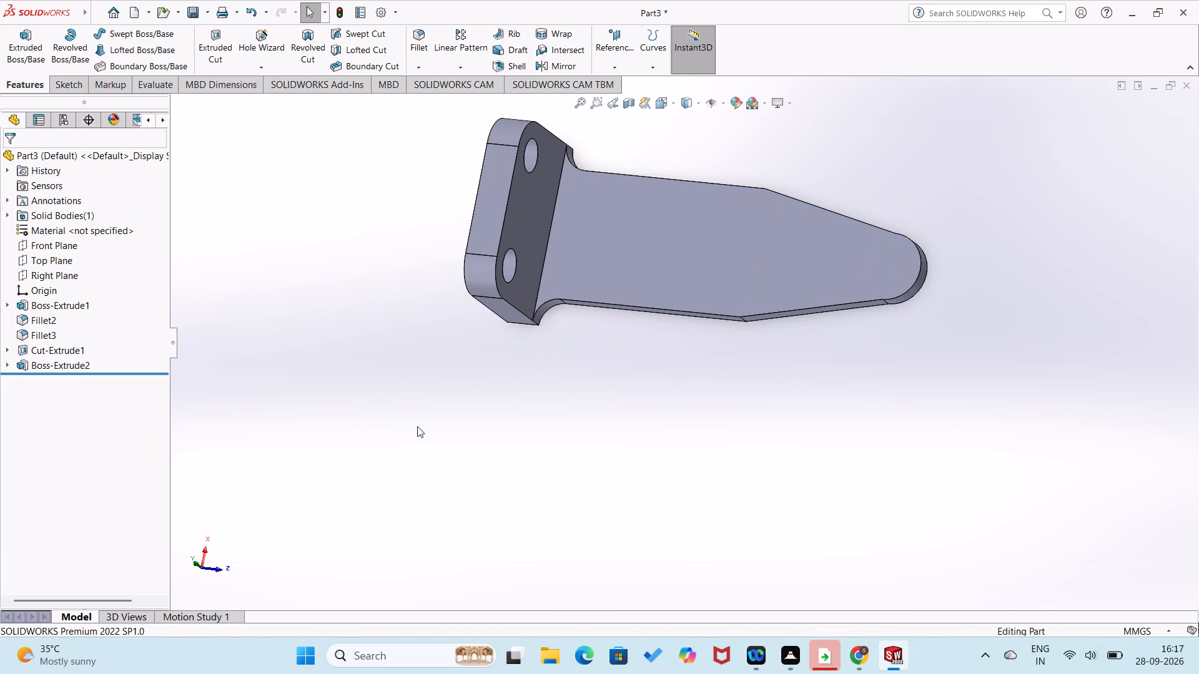
Sketch a circle about 21 mm in diameter on the arm's inner broad face, concentric with the rounded end.
{"action": "right_click", "coordinate": [684, 265]}
{"action": "left_click", "coordinate": [717, 250]}
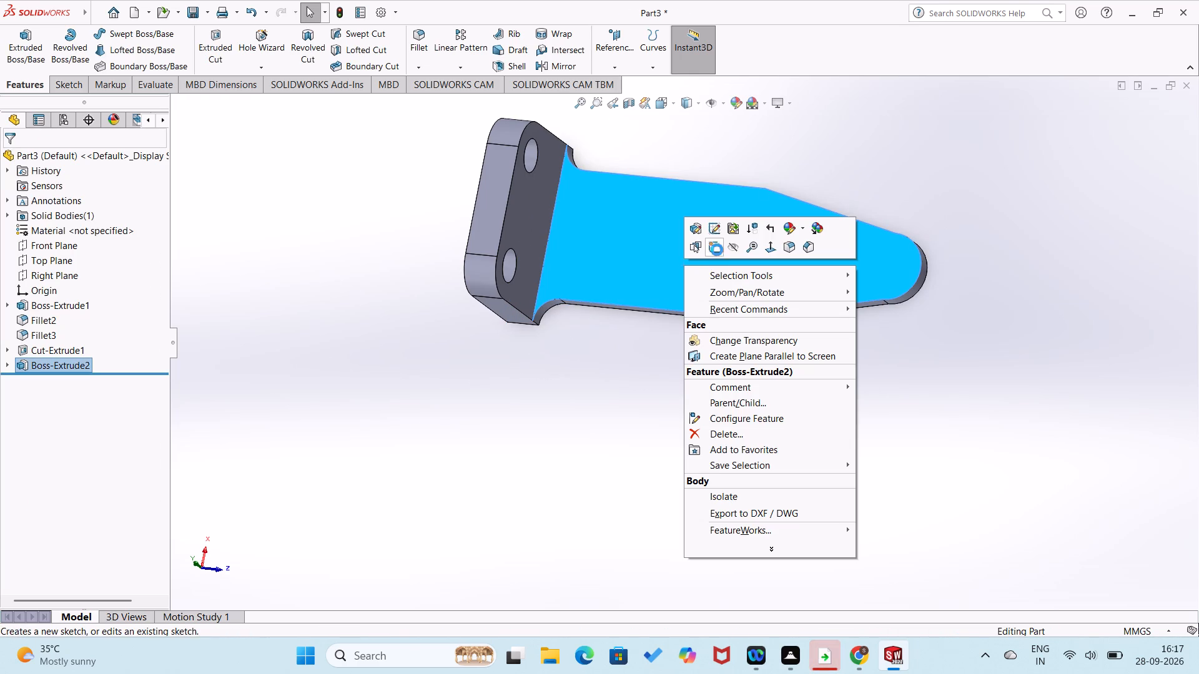
{"action": "right_click_drag", "start_coordinate": [498, 422], "coordinate": [650, 352]}
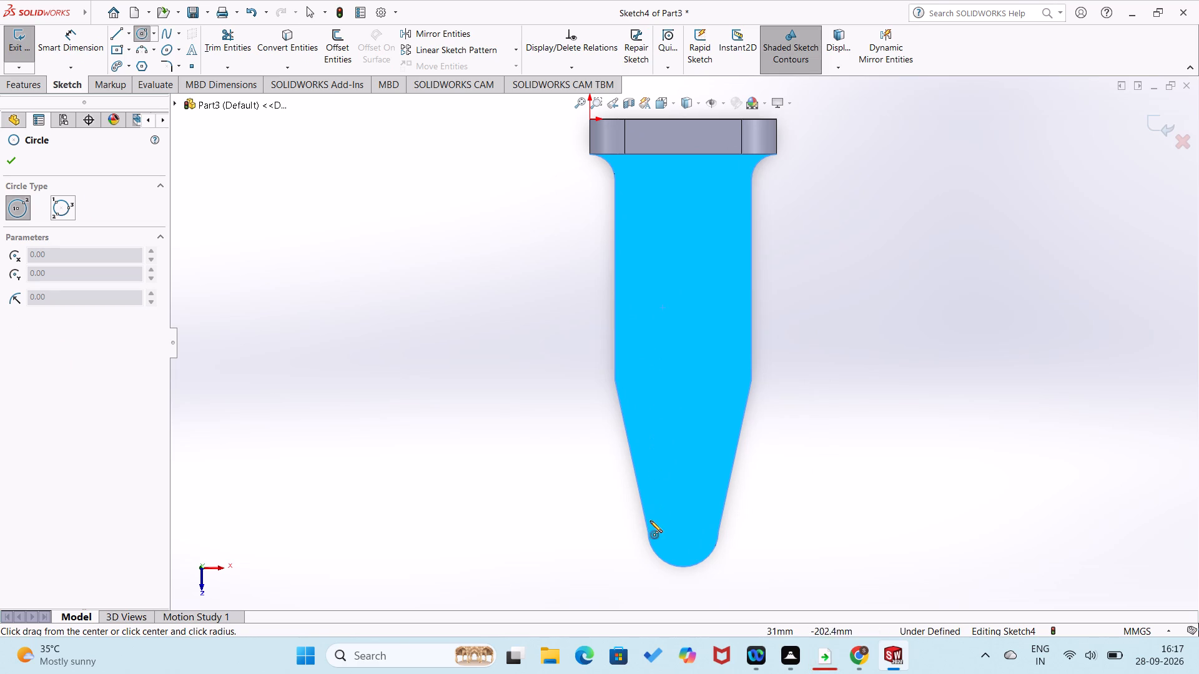
{"action": "left_click", "coordinate": [683, 530]}
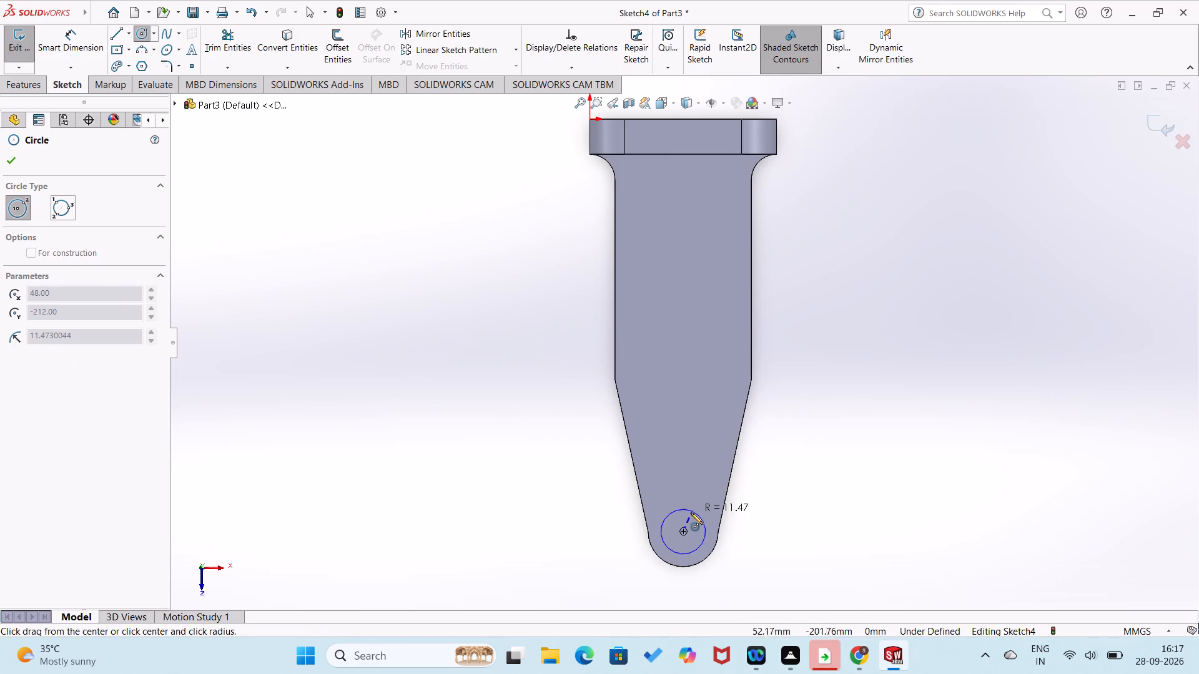
{"action": "left_click", "coordinate": [691, 512]}
Dimension the circle's diameter and set it to 18 mm.
{"action": "right_click_drag", "start_coordinate": [708, 499], "coordinate": [705, 404]}
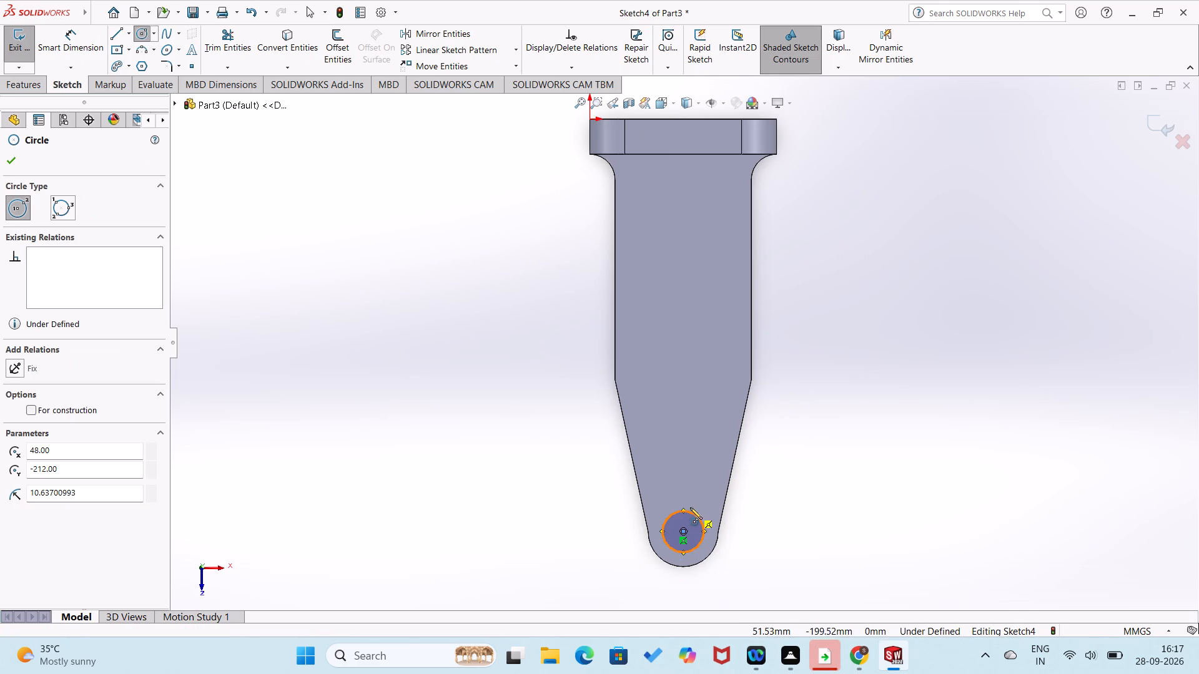
{"action": "right_click_drag", "start_coordinate": [763, 494], "coordinate": [772, 351]}
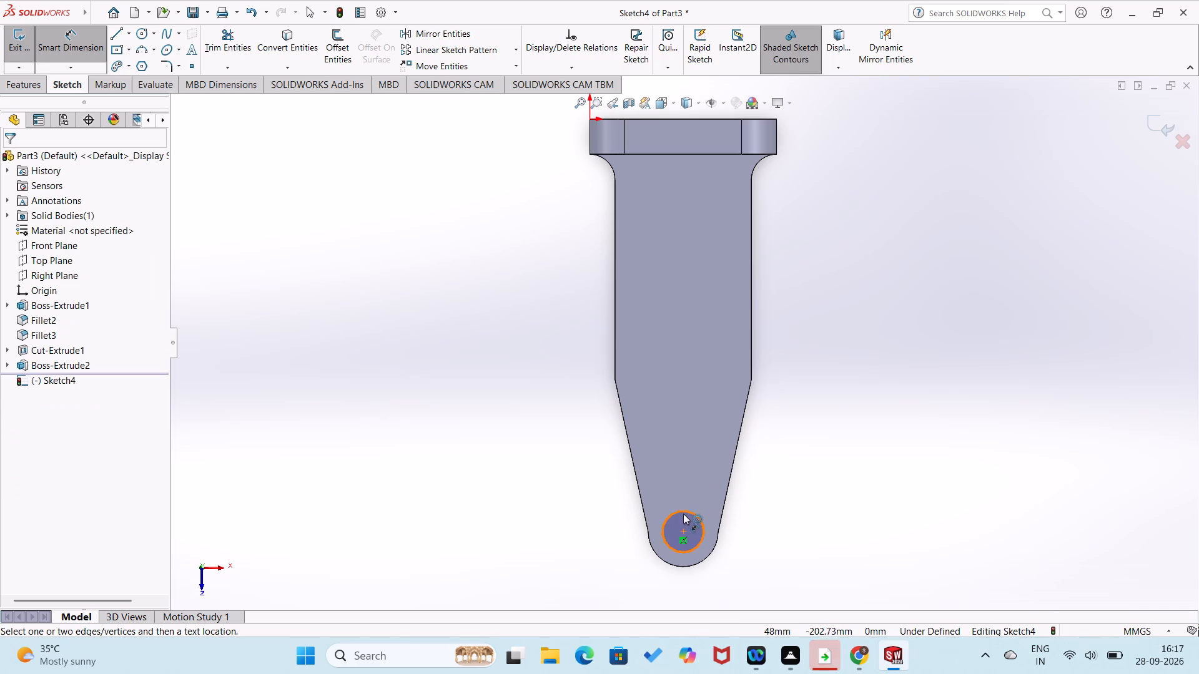
{"action": "left_click", "coordinate": [684, 513]}
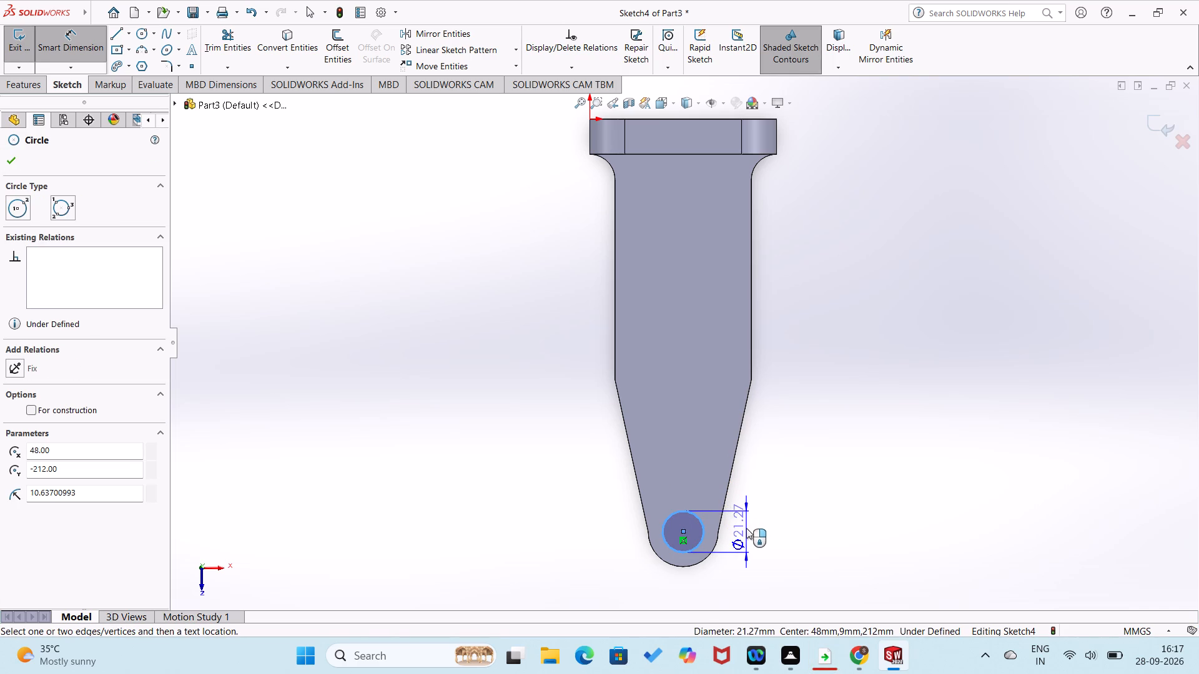
{"action": "left_click", "coordinate": [746, 528]}
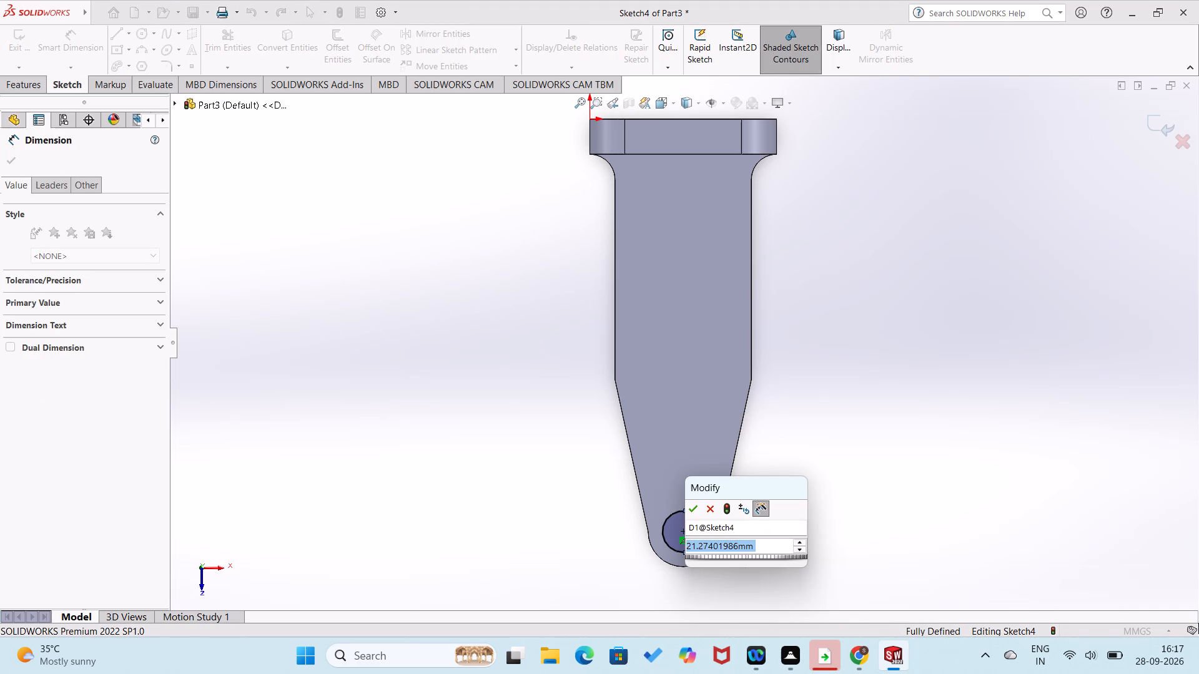
{"action": "type", "text": "18"}
{"action": "key", "text": "Return"}
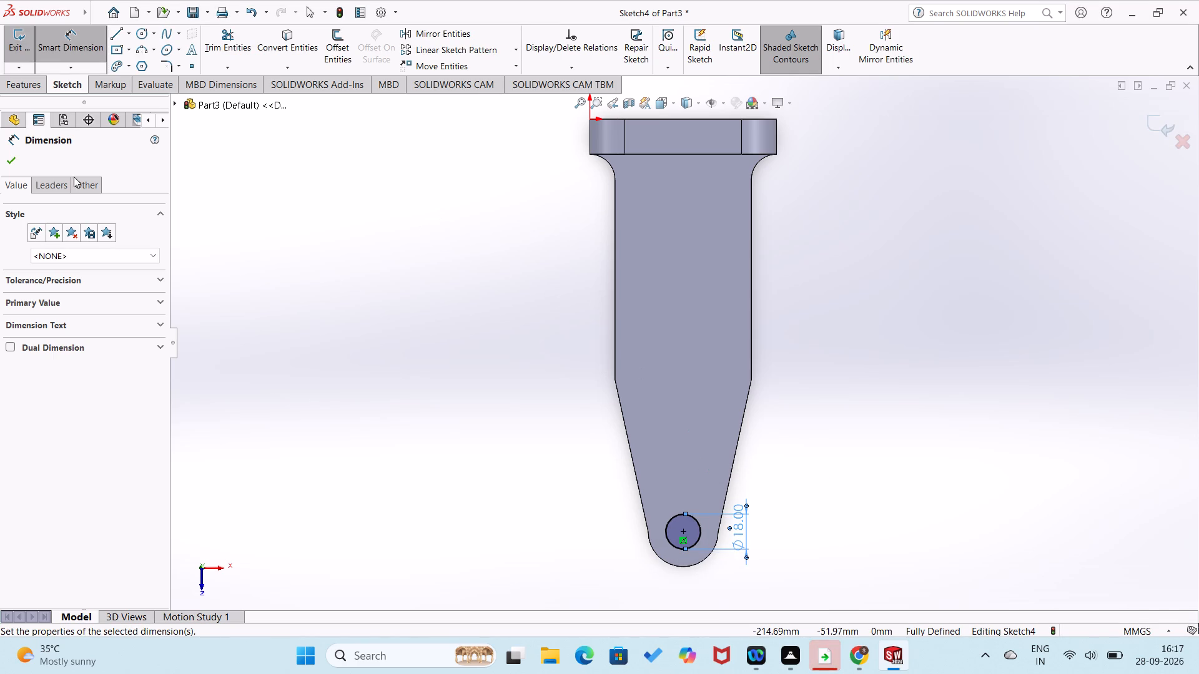
{"action": "left_click", "coordinate": [14, 164]}
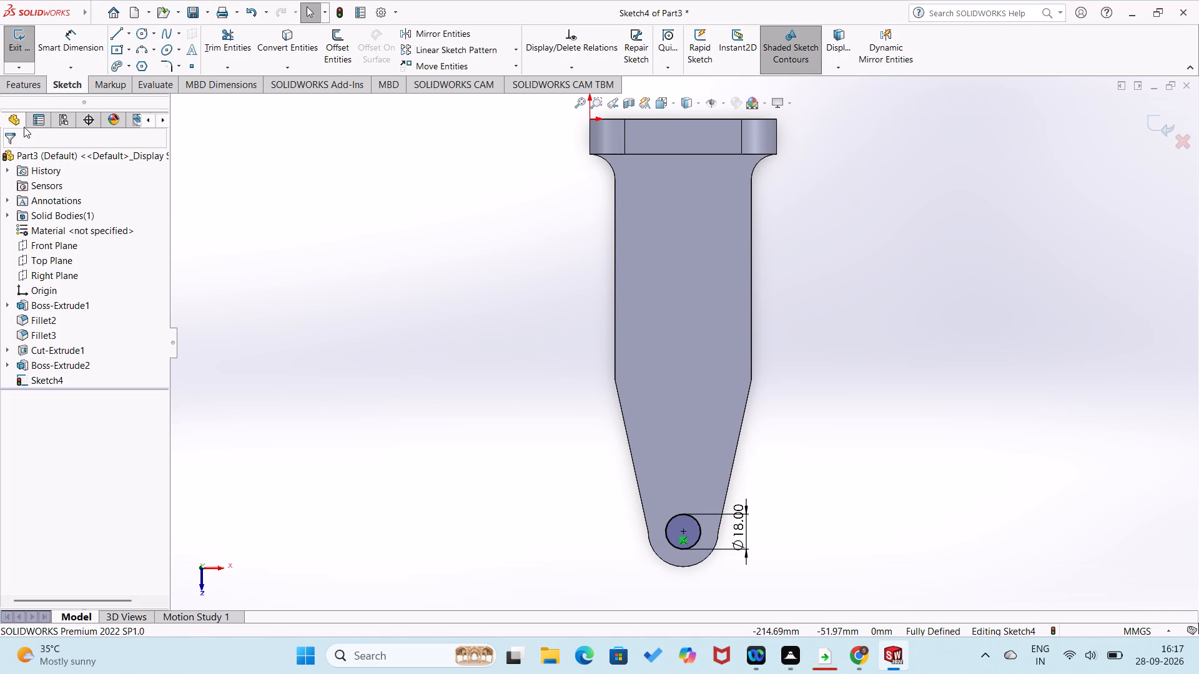
Cut-extrude the 18 mm circle through the arm's rounded end with a 9 mm blind depth.
{"action": "left_click", "coordinate": [28, 81]}
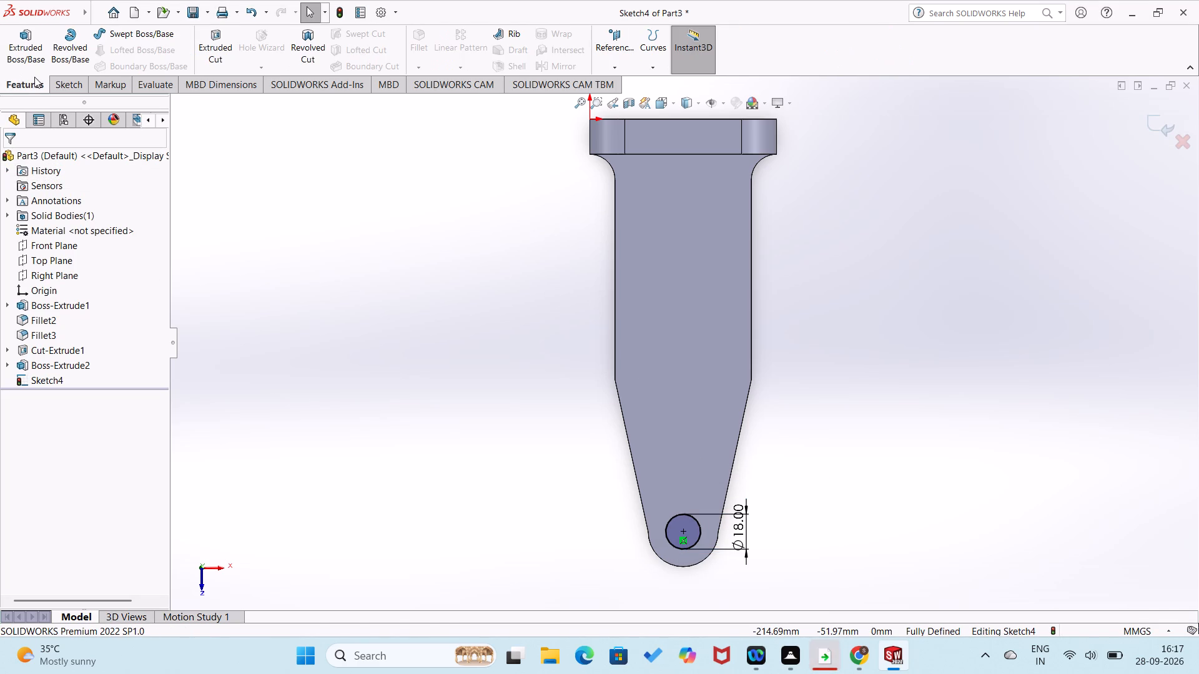
{"action": "left_click", "coordinate": [203, 41]}
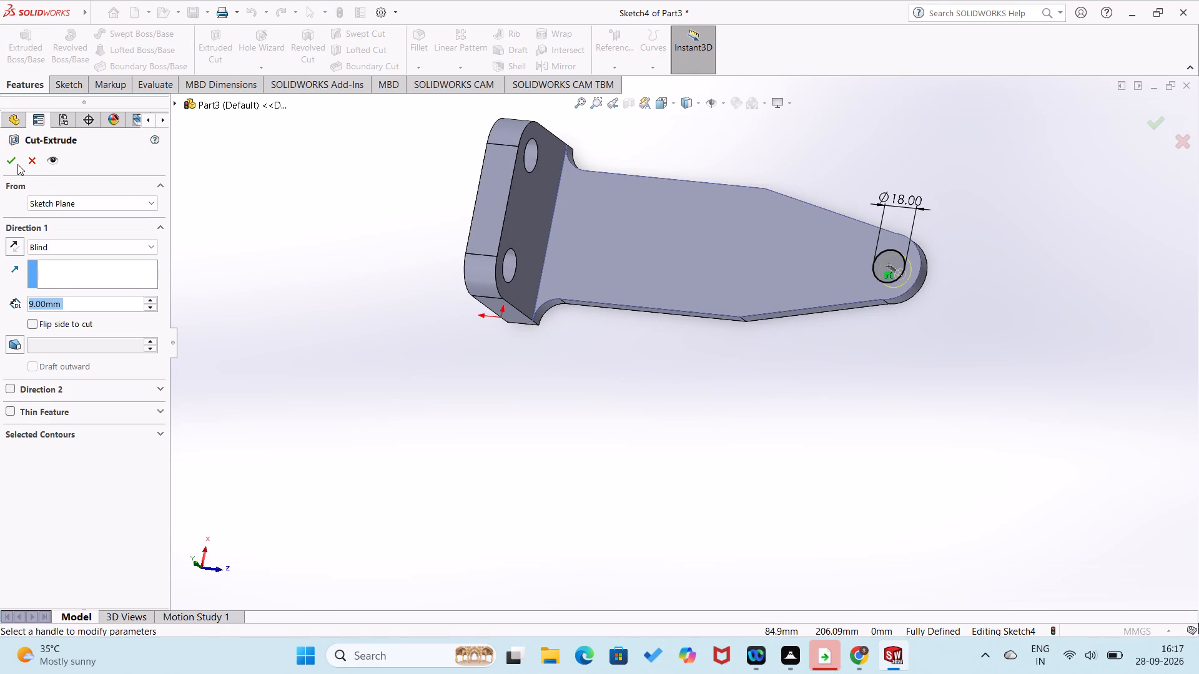
{"action": "left_click", "coordinate": [16, 164]}
{"action": "left_click", "coordinate": [412, 414]}
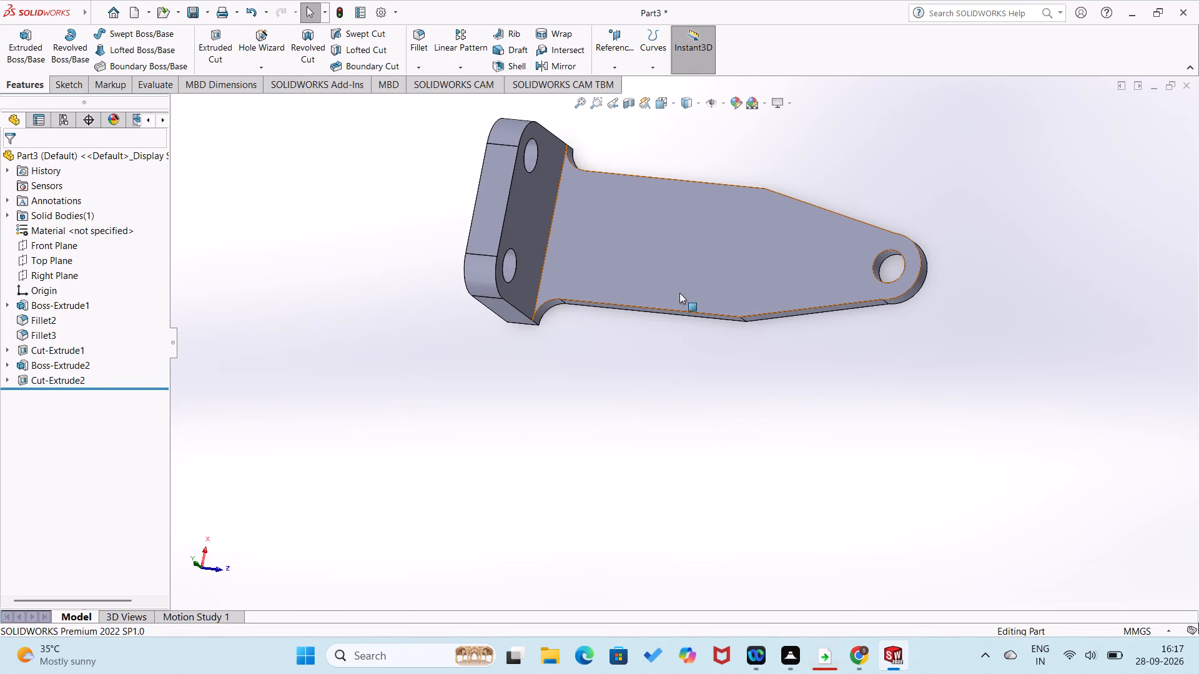
On a new sketch on the arm's inner broad face, draw a 70 mm horizontal line between the two corners where the taper begins.
{"action": "right_click_drag", "start_coordinate": [620, 379], "coordinate": [704, 356]}
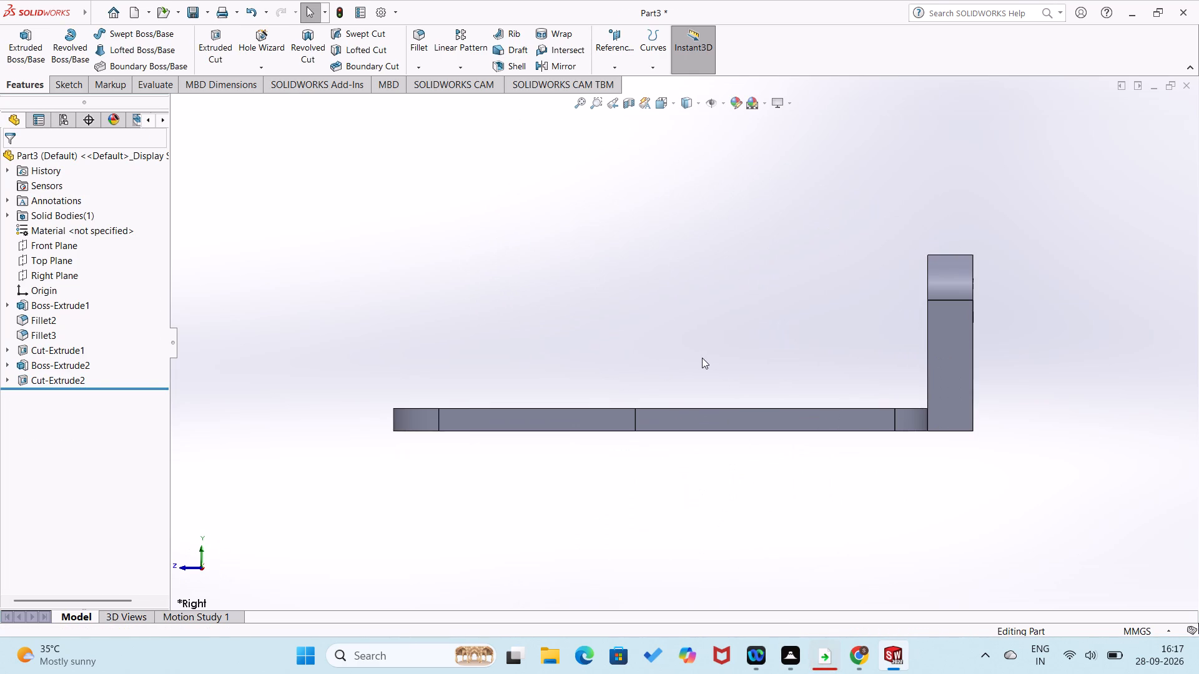
{"action": "middle_click_drag", "start_coordinate": [702, 358], "coordinate": [706, 505]}
{"action": "right_click", "coordinate": [666, 382]}
{"action": "left_click", "coordinate": [696, 364]}
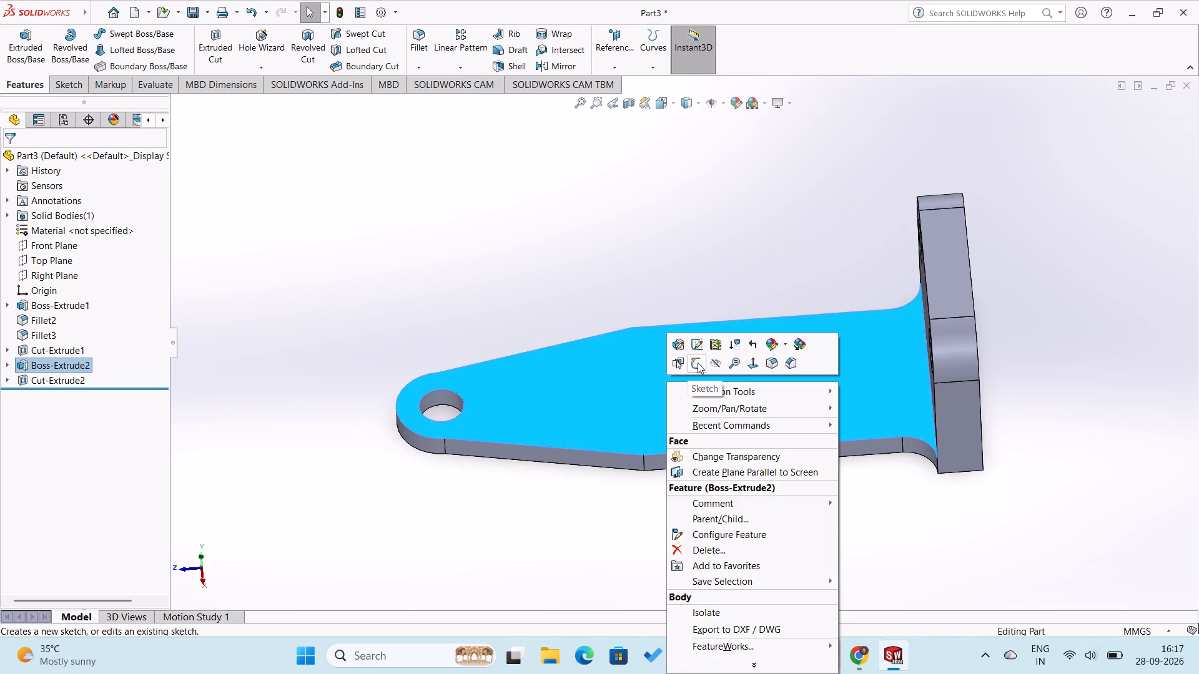
{"action": "right_click", "coordinate": [520, 409]}
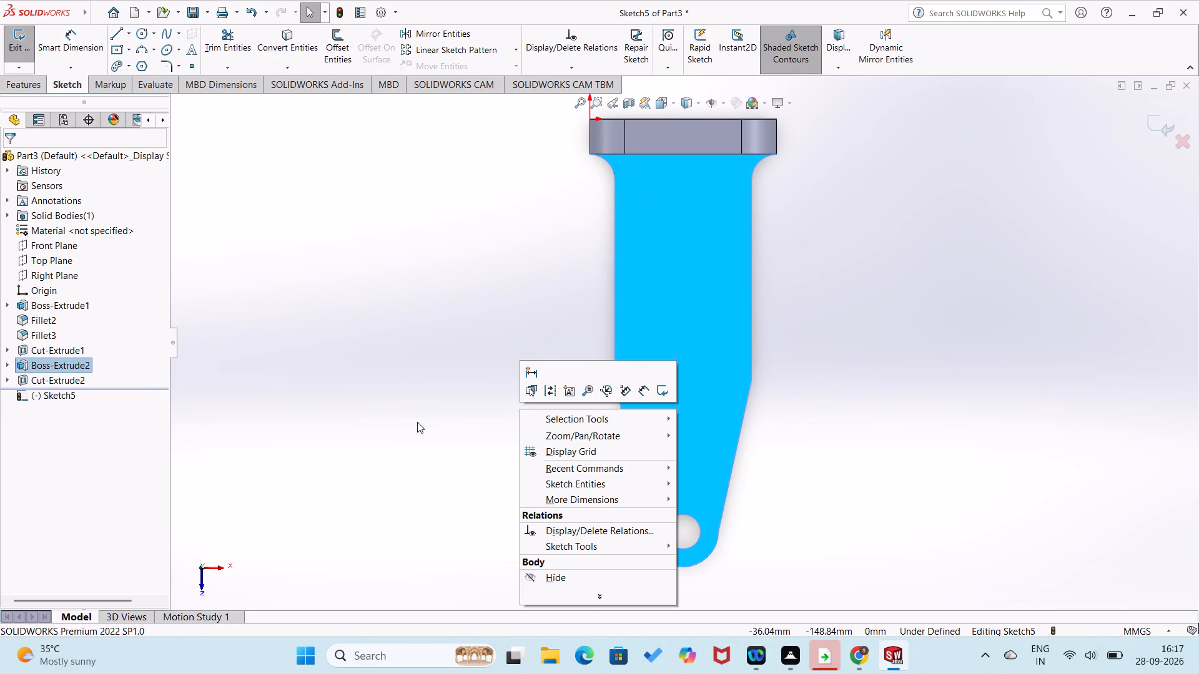
{"action": "left_click", "coordinate": [417, 422]}
{"action": "right_click_drag", "start_coordinate": [417, 422], "coordinate": [567, 323]}
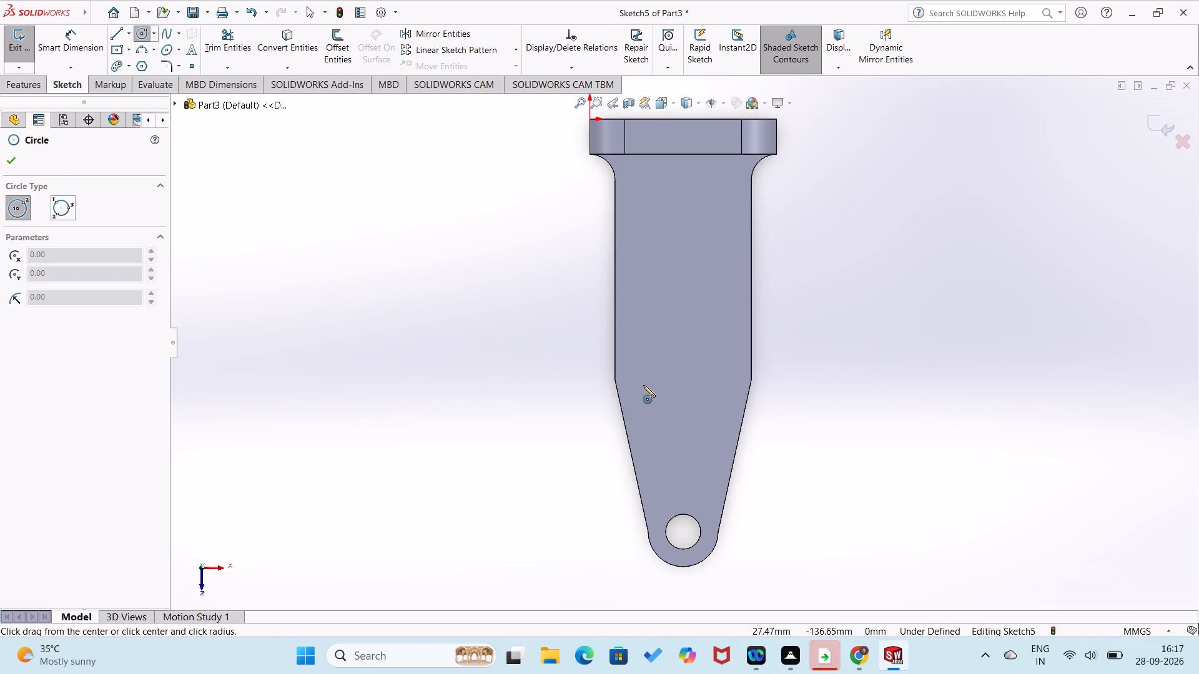
{"action": "right_click_drag", "start_coordinate": [618, 379], "coordinate": [483, 360]}
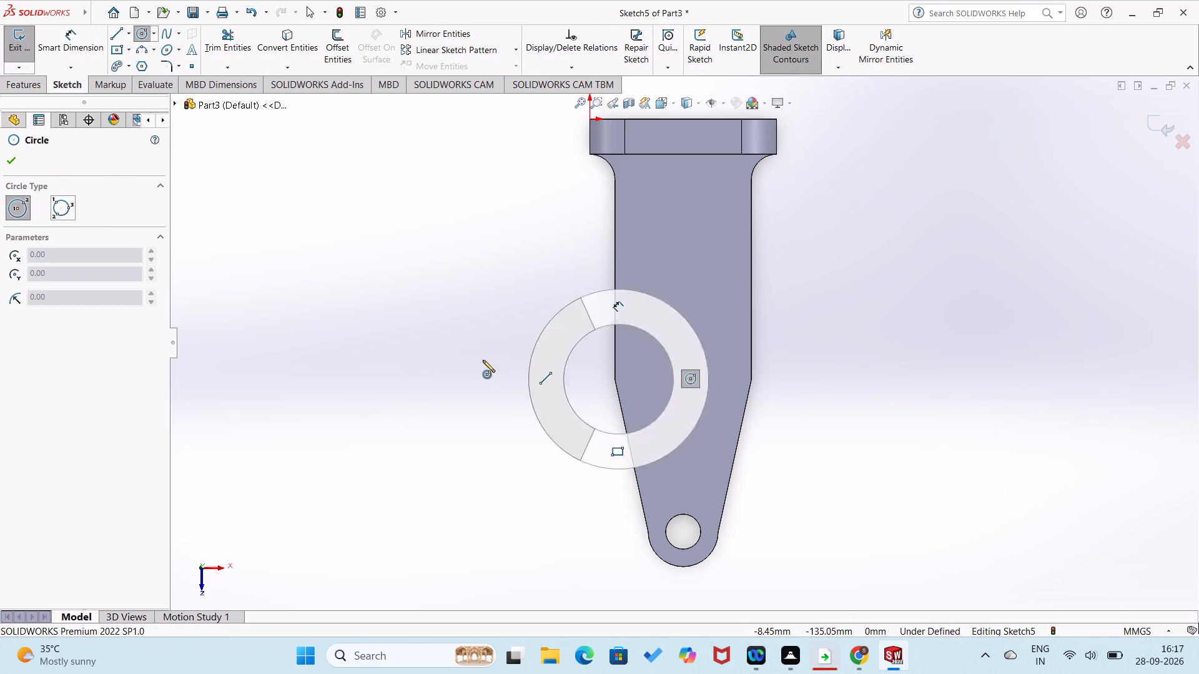
{"action": "right_click_drag", "start_coordinate": [483, 360], "coordinate": [482, 359]}
{"action": "left_click", "coordinate": [614, 379]}
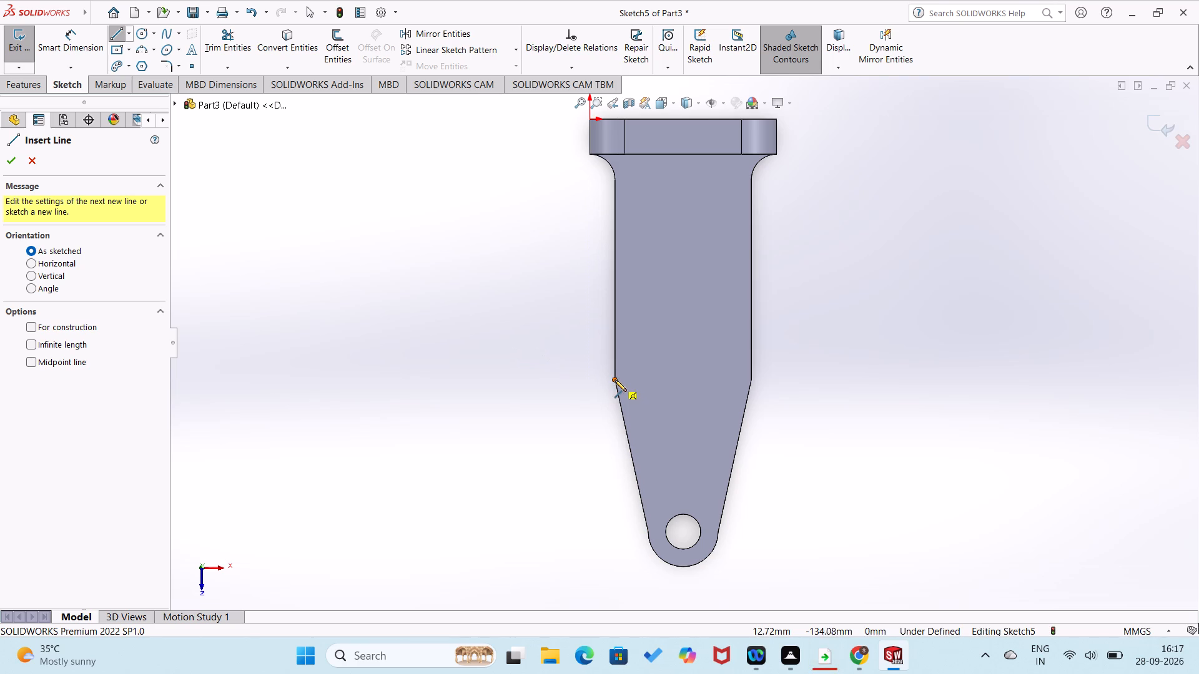
{"action": "left_click", "coordinate": [751, 379]}
{"action": "right_click_drag", "start_coordinate": [767, 401], "coordinate": [801, 278]}
Sketch a circle about 39.6 mm in diameter centred on the midpoint of the 70 mm line across the arm.
{"action": "right_click_drag", "start_coordinate": [743, 398], "coordinate": [900, 368]}
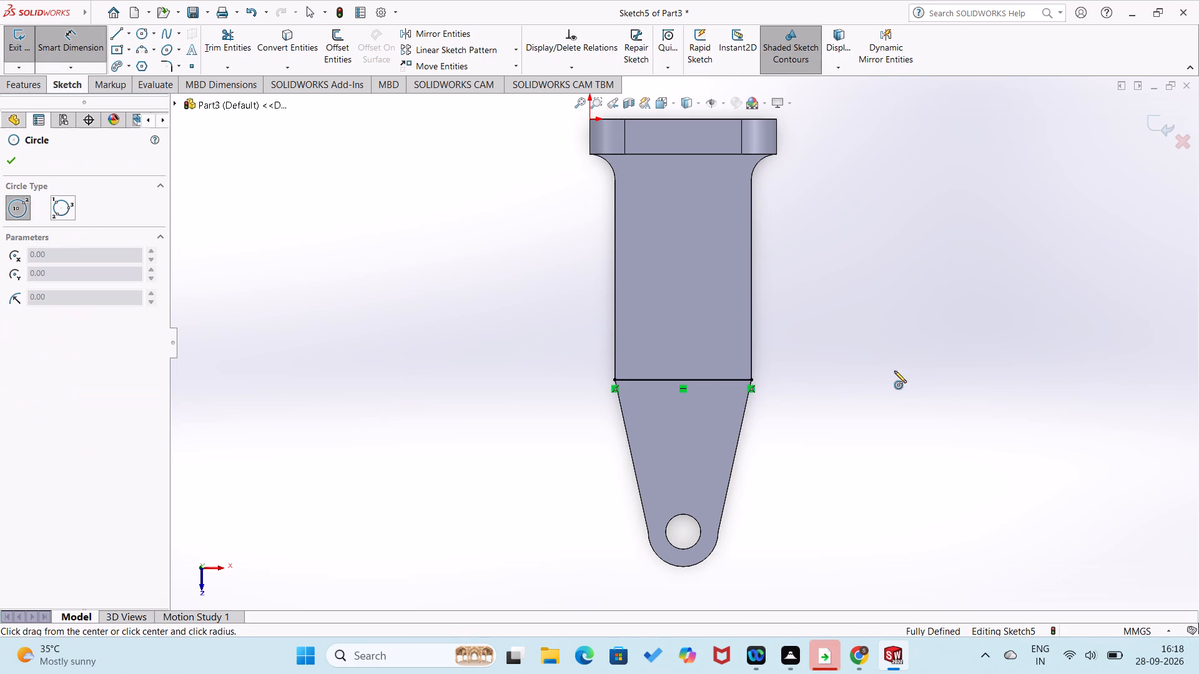
{"action": "left_click", "coordinate": [683, 379]}
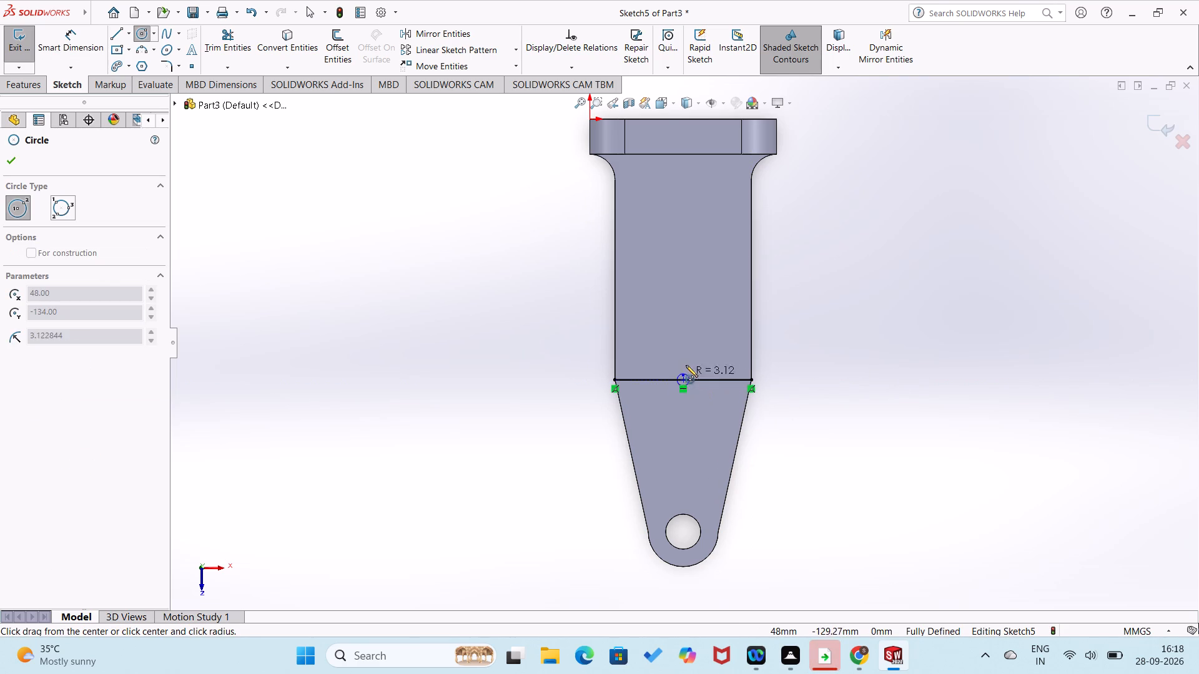
{"action": "left_click", "coordinate": [686, 341]}
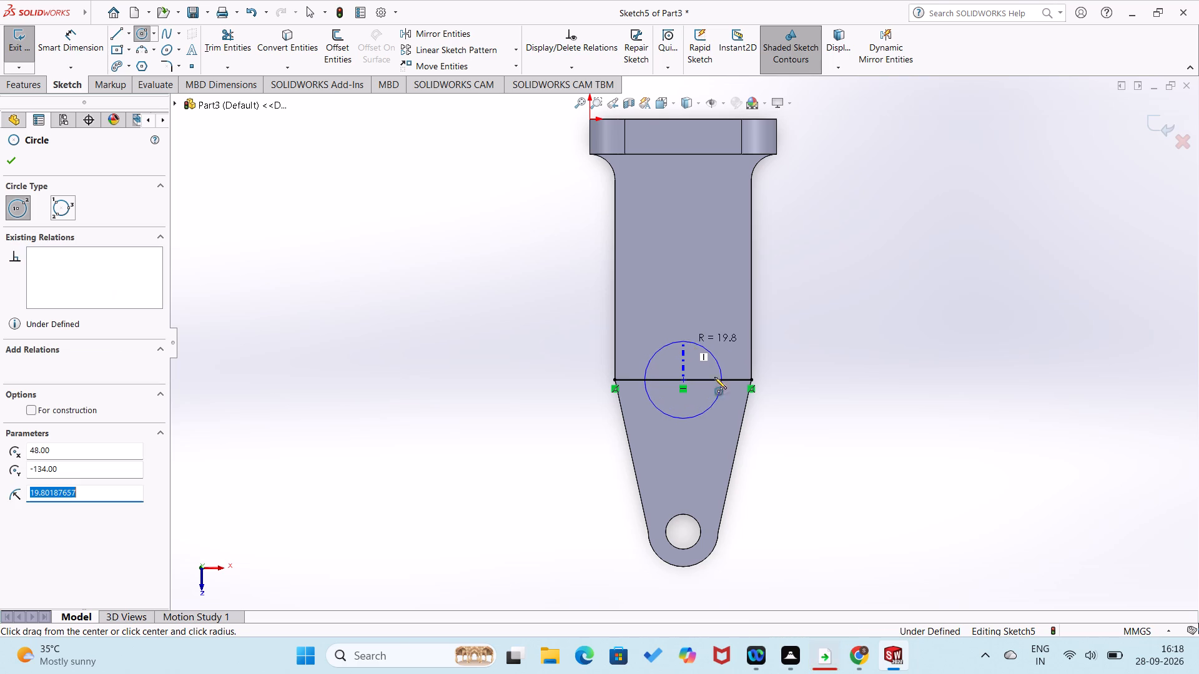
Dimension the new circle's diameter and set it to 50 mm.
{"action": "right_click_drag", "start_coordinate": [739, 418], "coordinate": [774, 290]}
{"action": "right_click_drag", "start_coordinate": [772, 375], "coordinate": [809, 199]}
{"action": "left_click", "coordinate": [720, 362]}
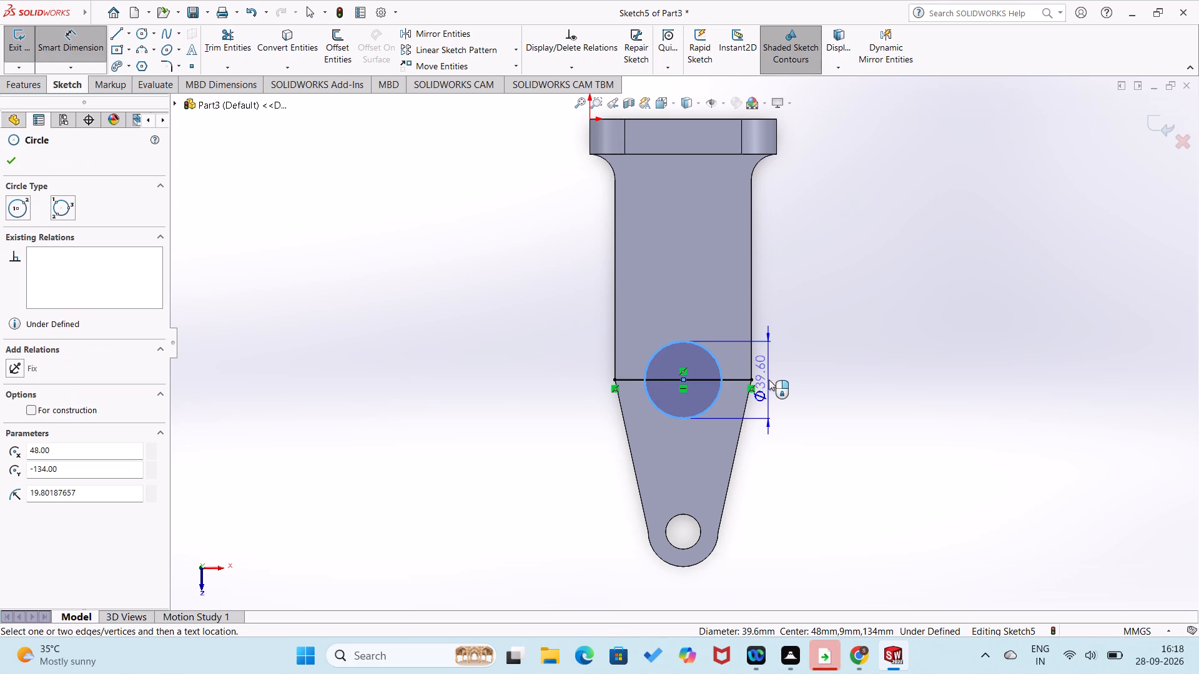
{"action": "left_click", "coordinate": [769, 379]}
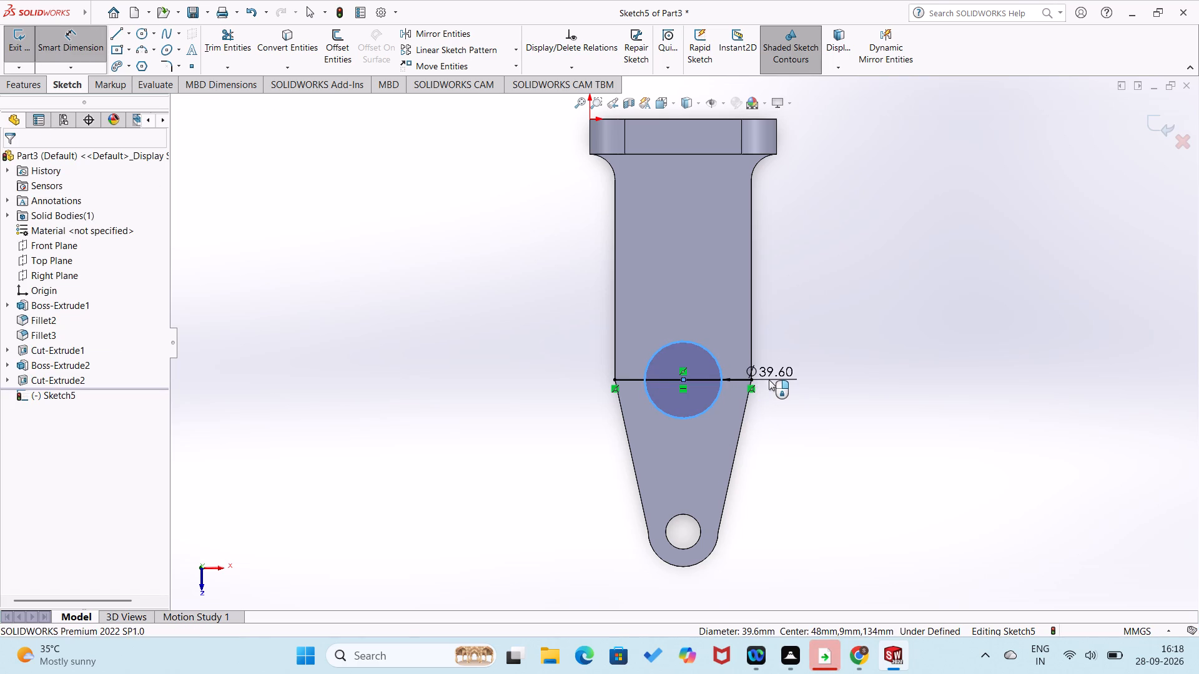
{"action": "type", "text": "50"}
{"action": "key", "text": "Return"}
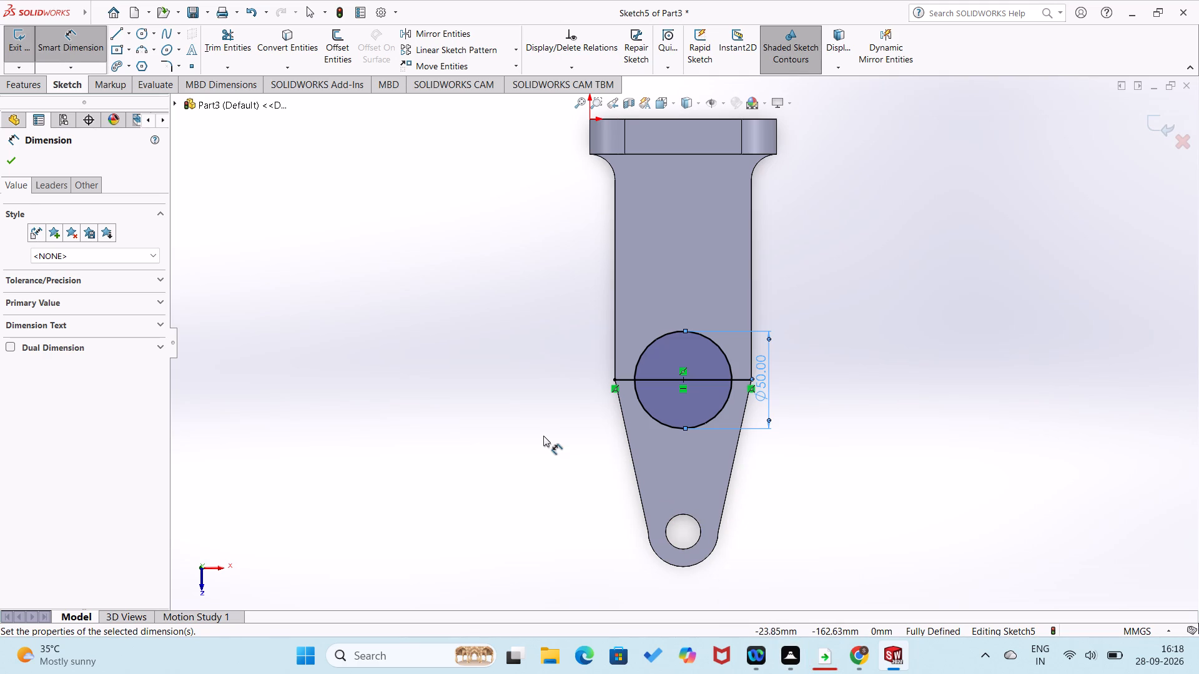
{"action": "left_click", "coordinate": [541, 436]}
Convert the 70 mm horizontal sketch line through the circle into construction geometry.
{"action": "right_click", "coordinate": [630, 381]}
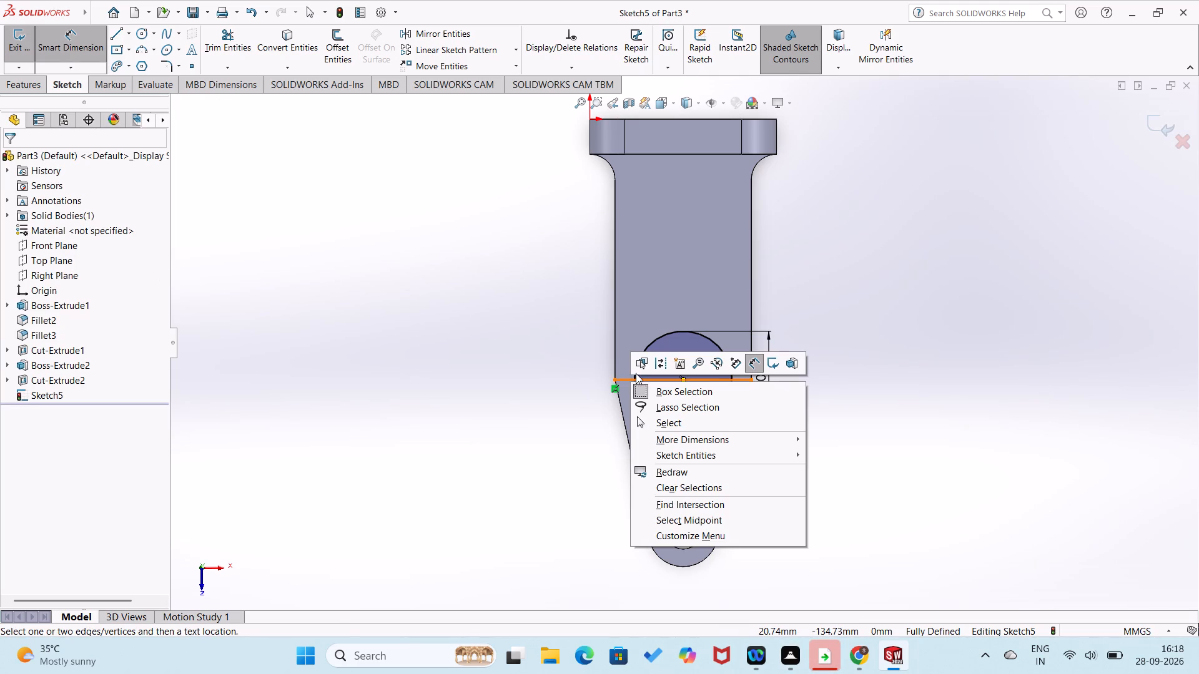
{"action": "left_click", "coordinate": [664, 363]}
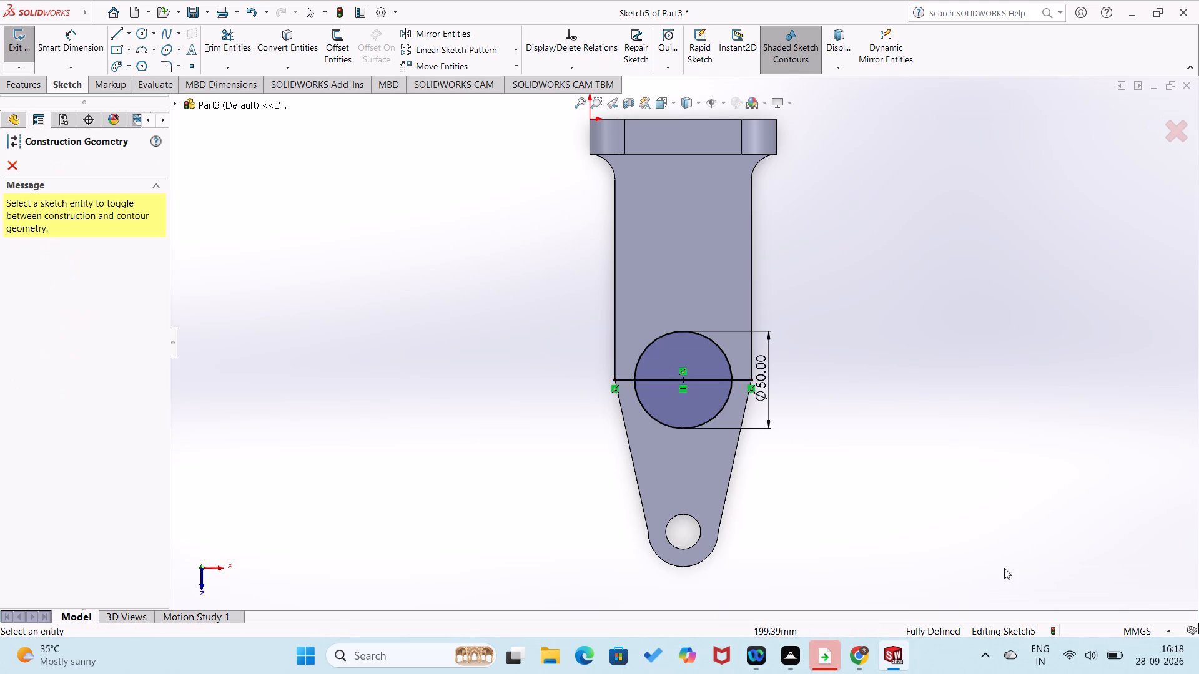
{"action": "left_click", "coordinate": [626, 376]}
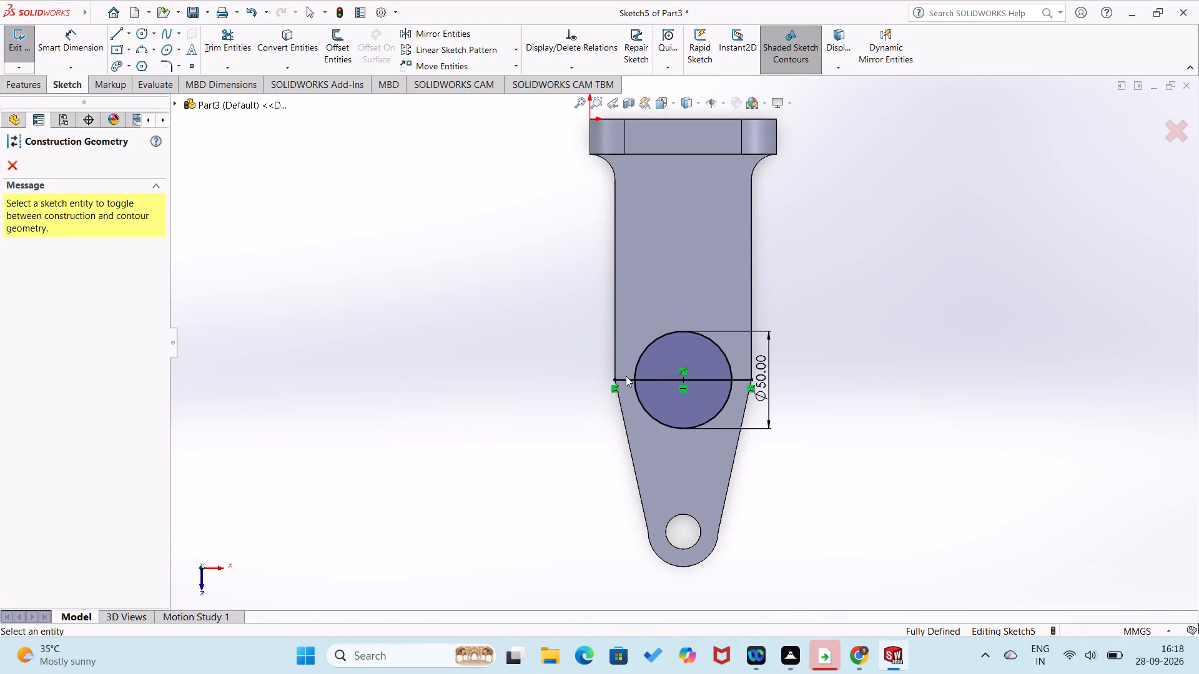
{"action": "left_click", "coordinate": [626, 379]}
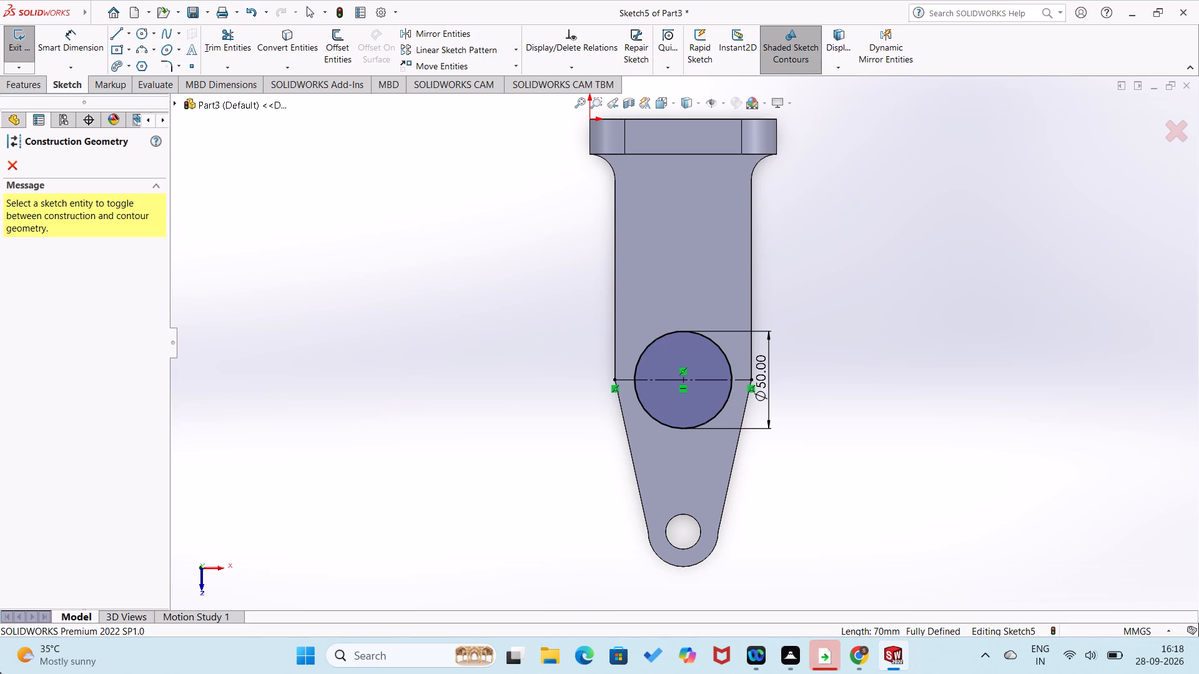
{"action": "left_click", "coordinate": [8, 162]}
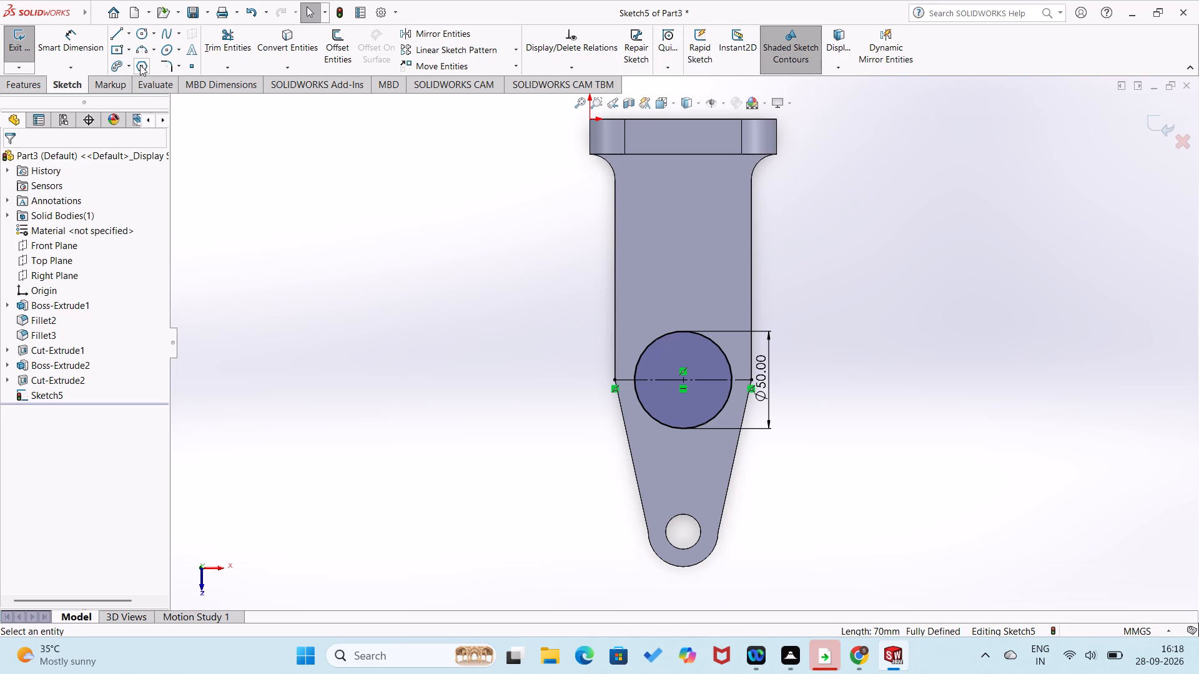
Extrude the 50 mm circle as a merged boss with a 20 mm blind depth.
{"action": "left_click", "coordinate": [17, 90]}
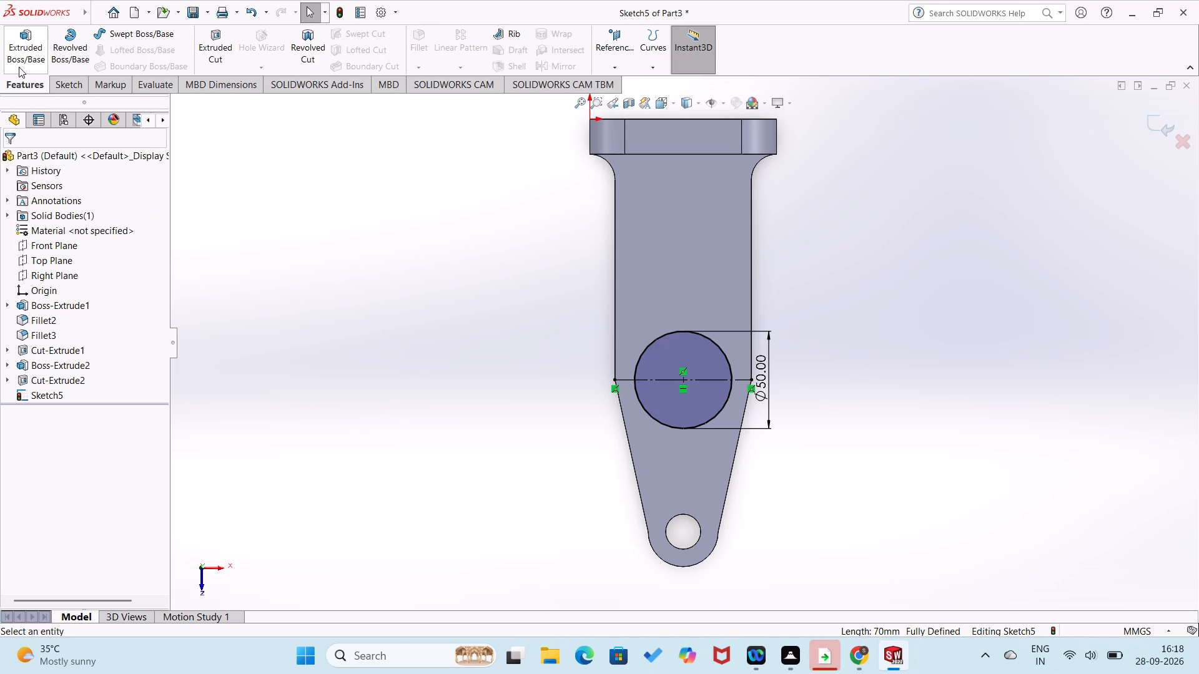
{"action": "left_click", "coordinate": [19, 67]}
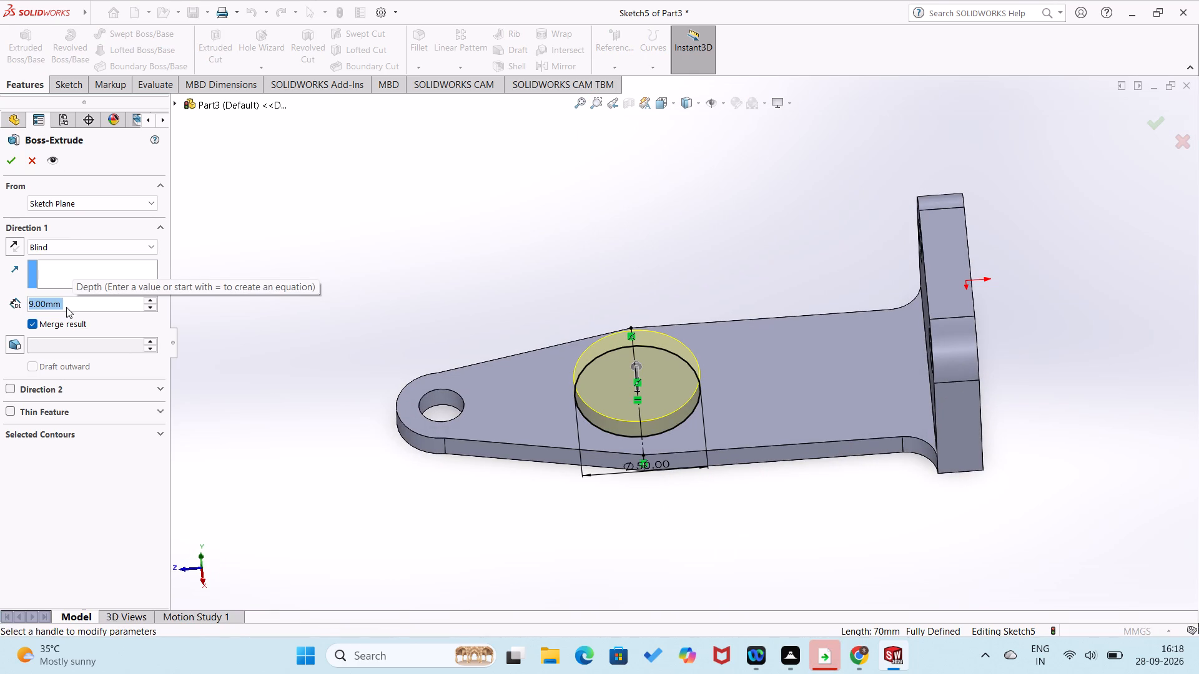
{"action": "type", "text": "20"}
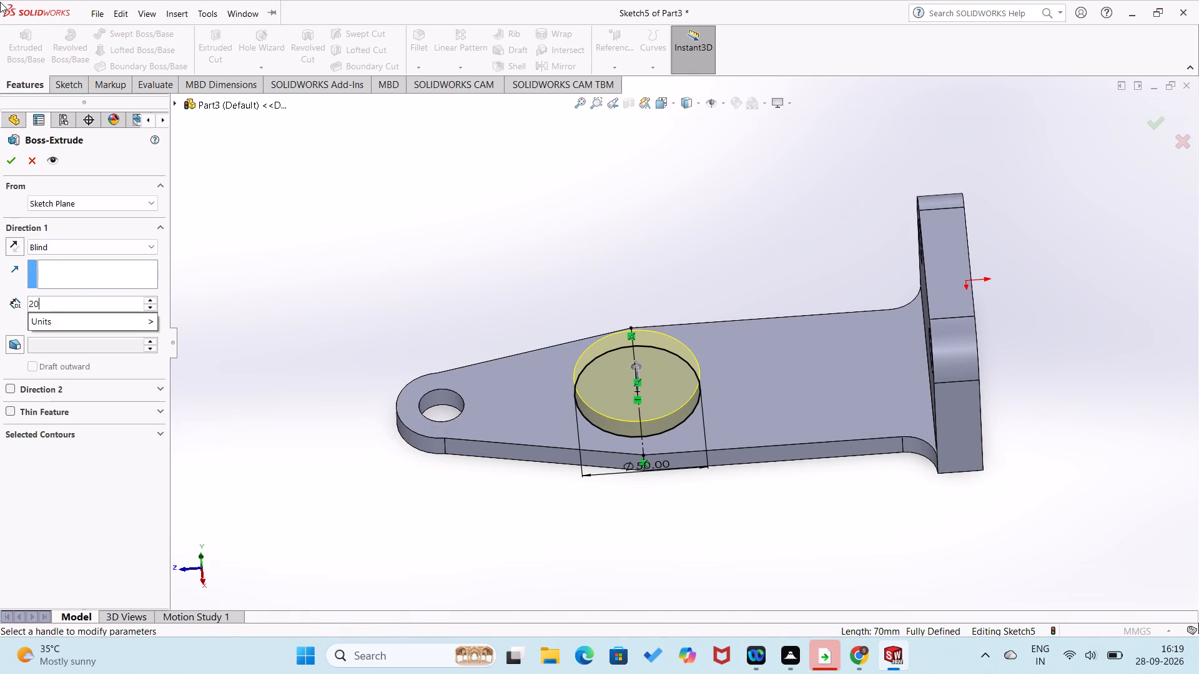
{"action": "key", "text": "Return"}
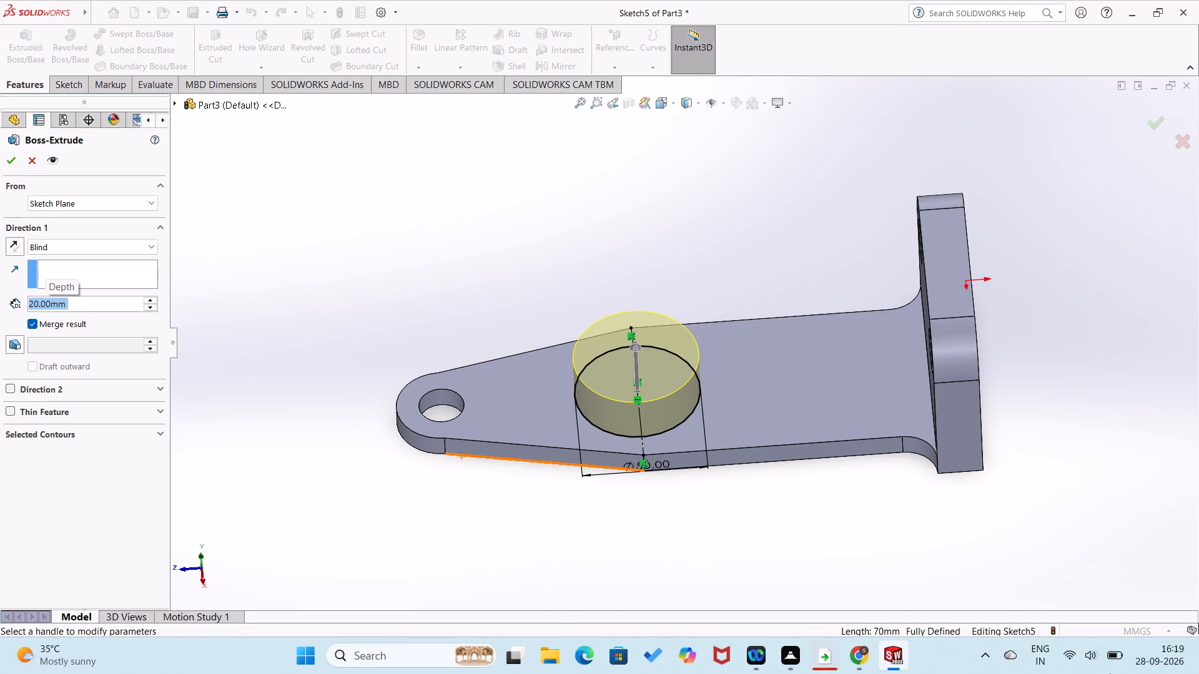
{"action": "left_click", "coordinate": [7, 159]}
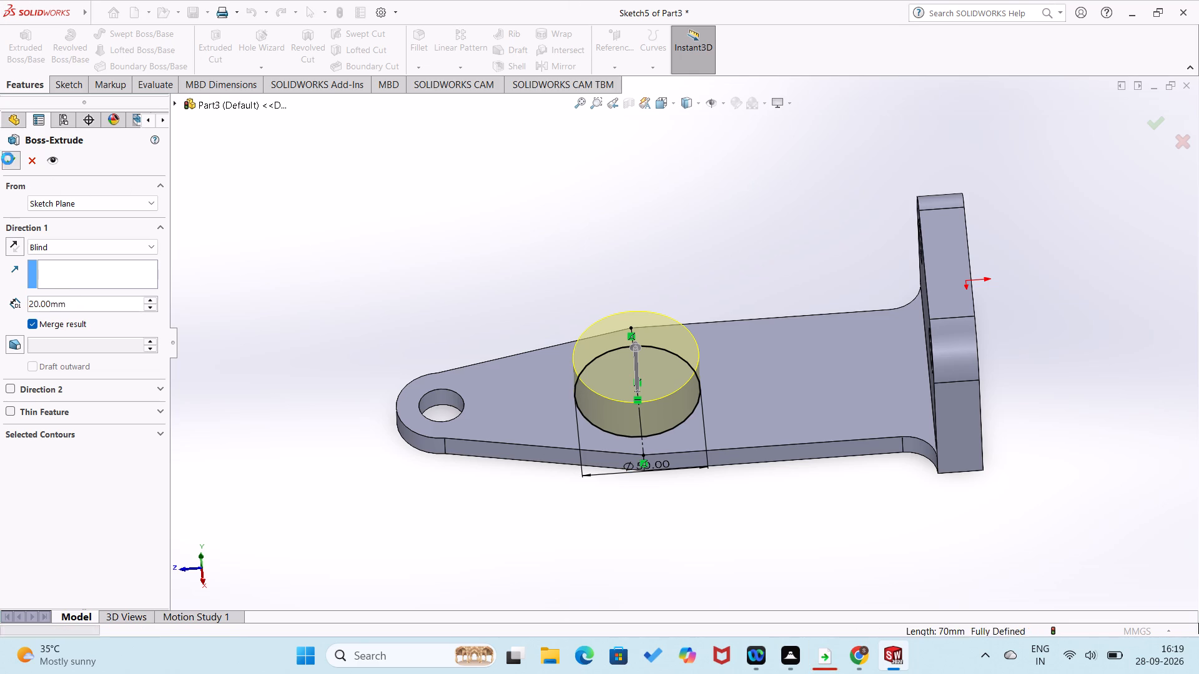
{"action": "left_click", "coordinate": [244, 391]}
On a new sketch on the round boss's flat end face, draw a concentric circle about 24.5 mm in diameter.
{"action": "right_click", "coordinate": [627, 346]}
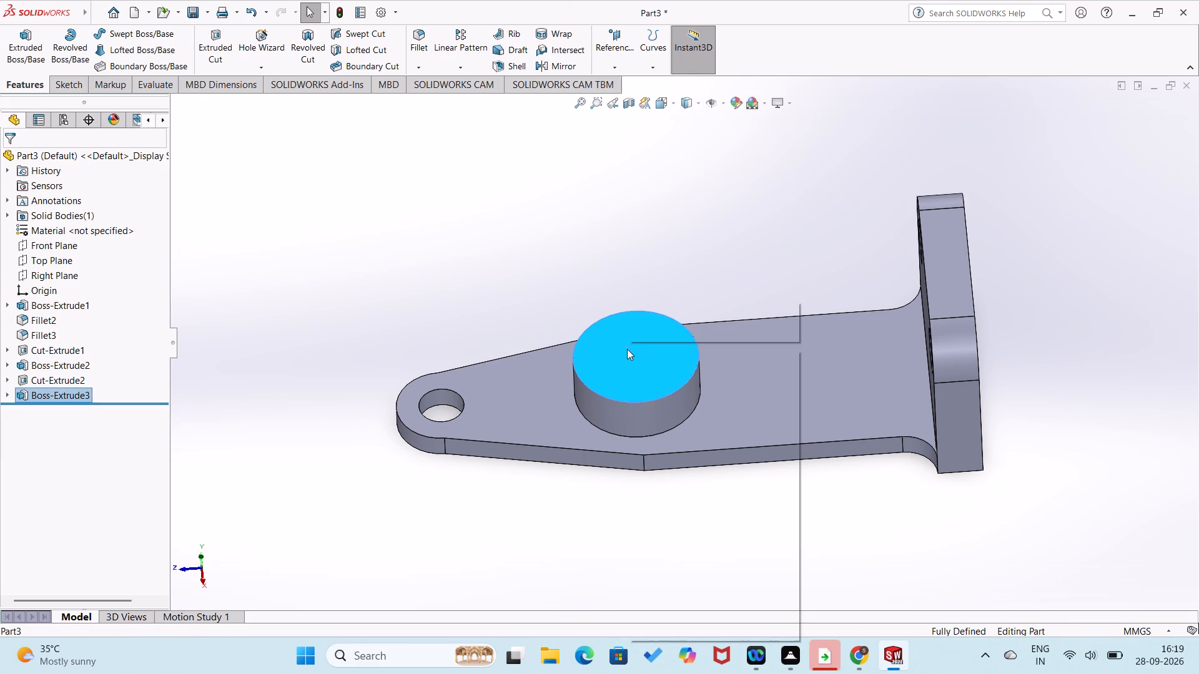
{"action": "left_click", "coordinate": [653, 336]}
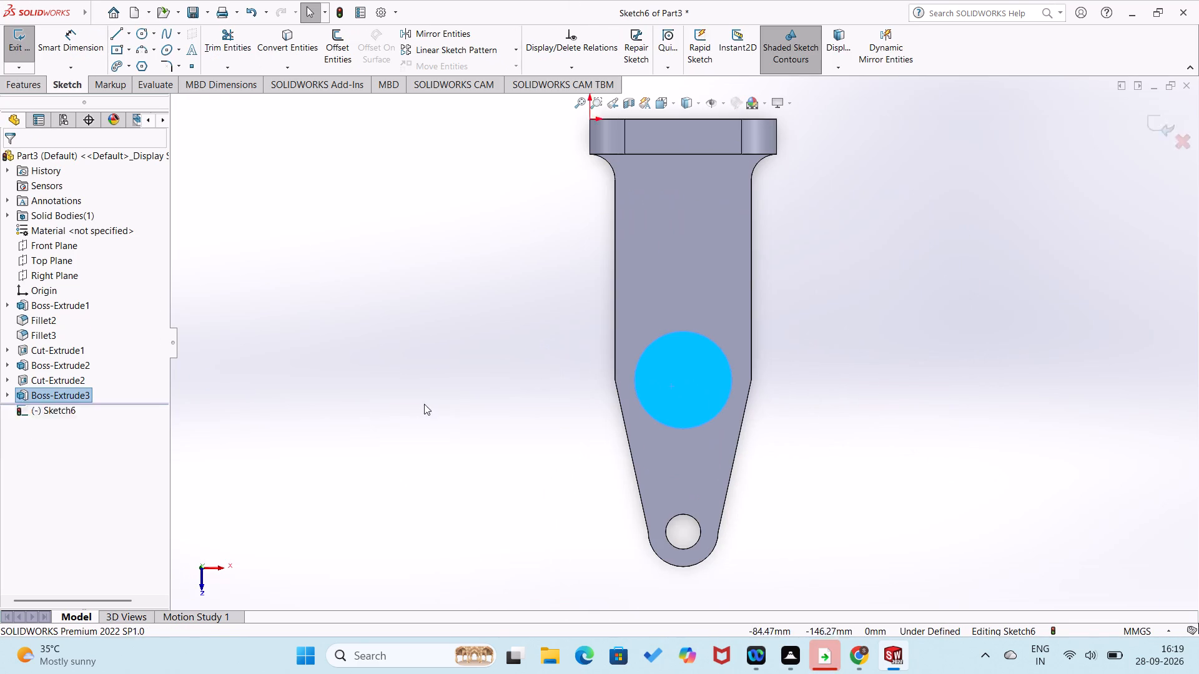
{"action": "right_click_drag", "start_coordinate": [420, 409], "coordinate": [497, 360]}
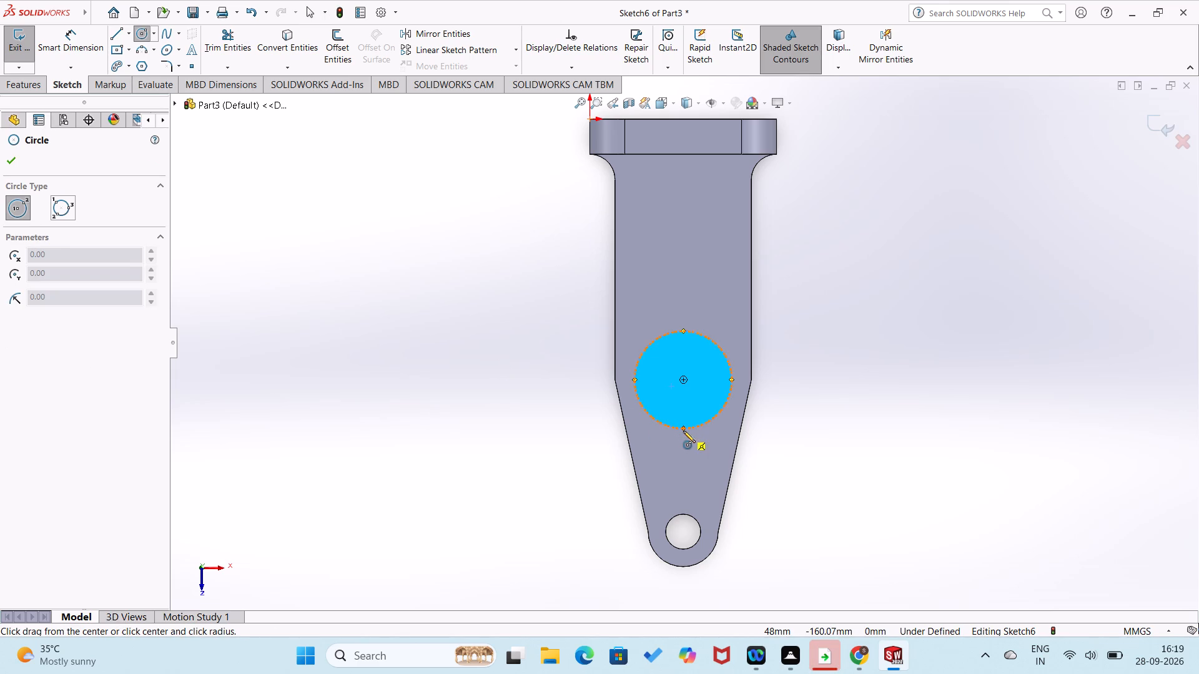
{"action": "left_click", "coordinate": [681, 376]}
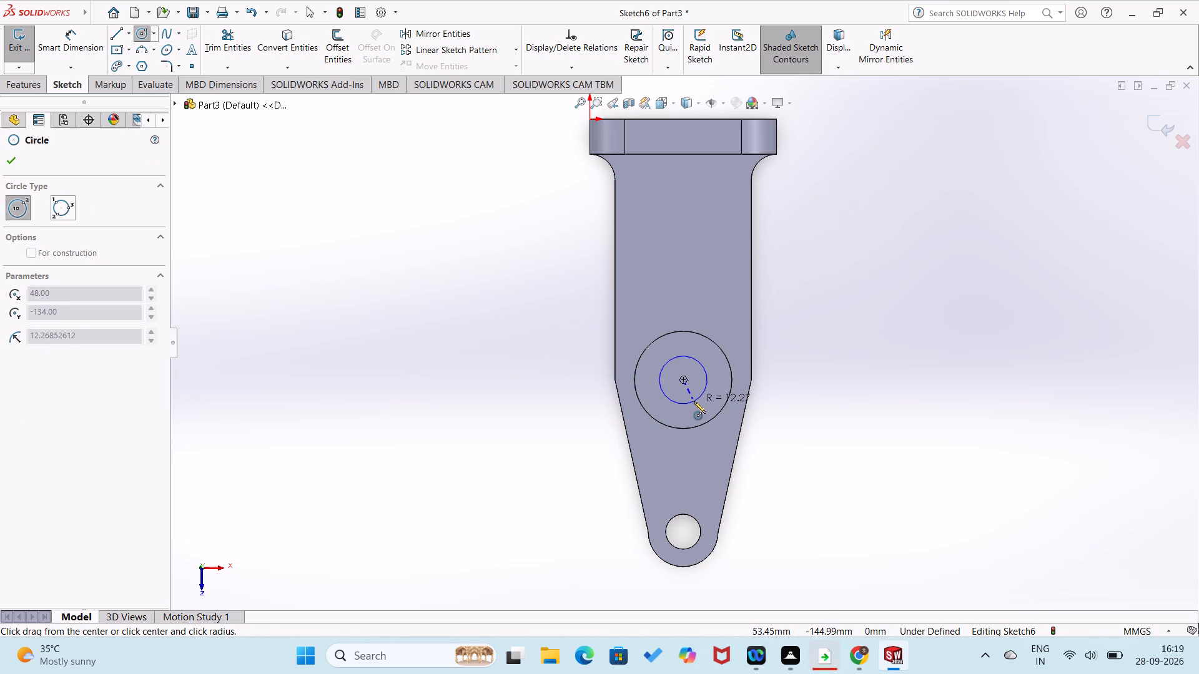
{"action": "left_click", "coordinate": [694, 401]}
Dimension the diameter of the circle on the boss and set it to 28 mm.
{"action": "right_click_drag", "start_coordinate": [572, 534], "coordinate": [594, 371]}
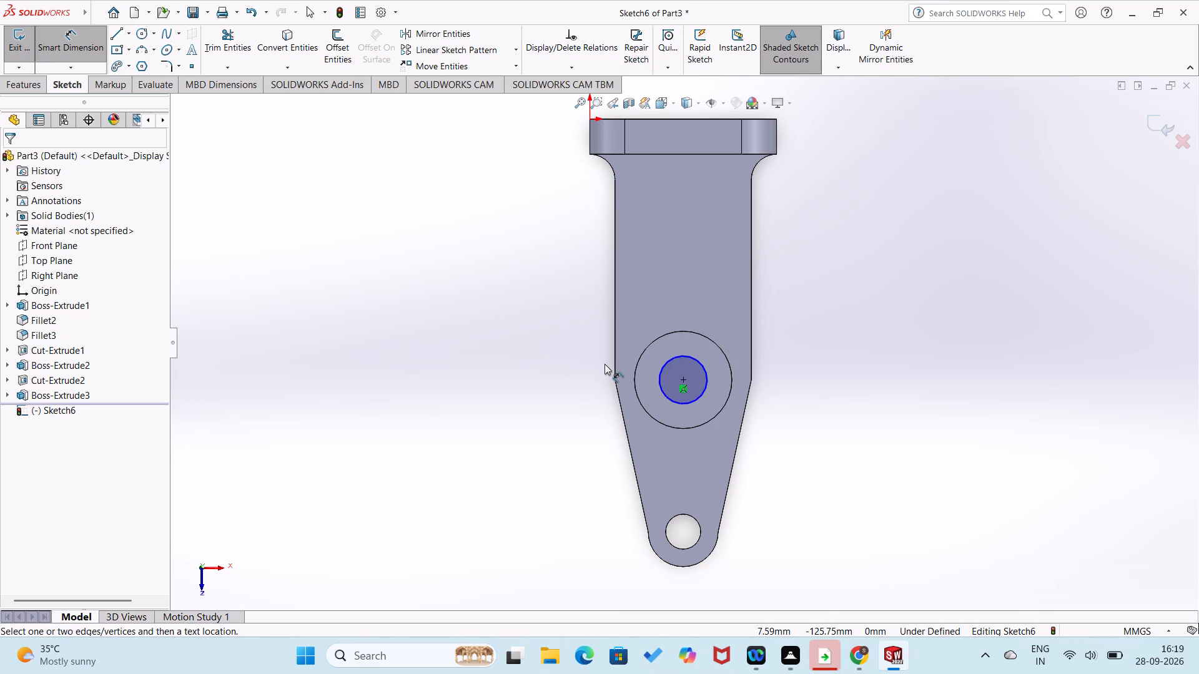
{"action": "left_click", "coordinate": [708, 379]}
{"action": "left_click", "coordinate": [772, 384]}
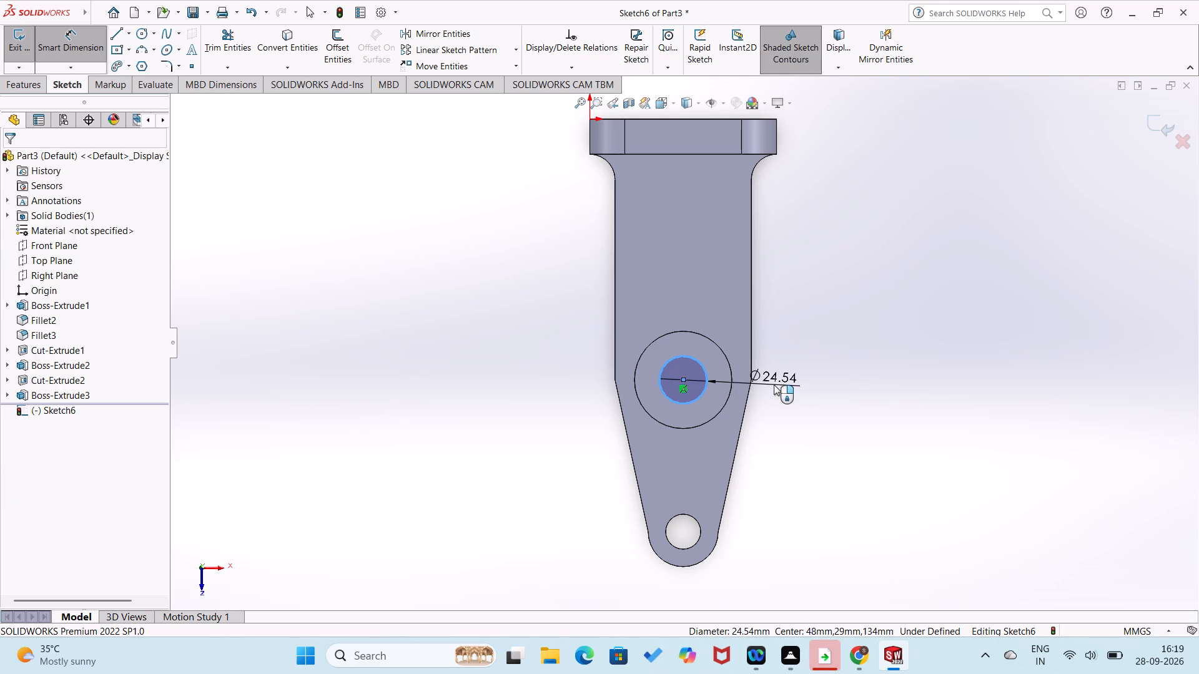
{"action": "type", "text": "28"}
{"action": "key", "text": "Return"}
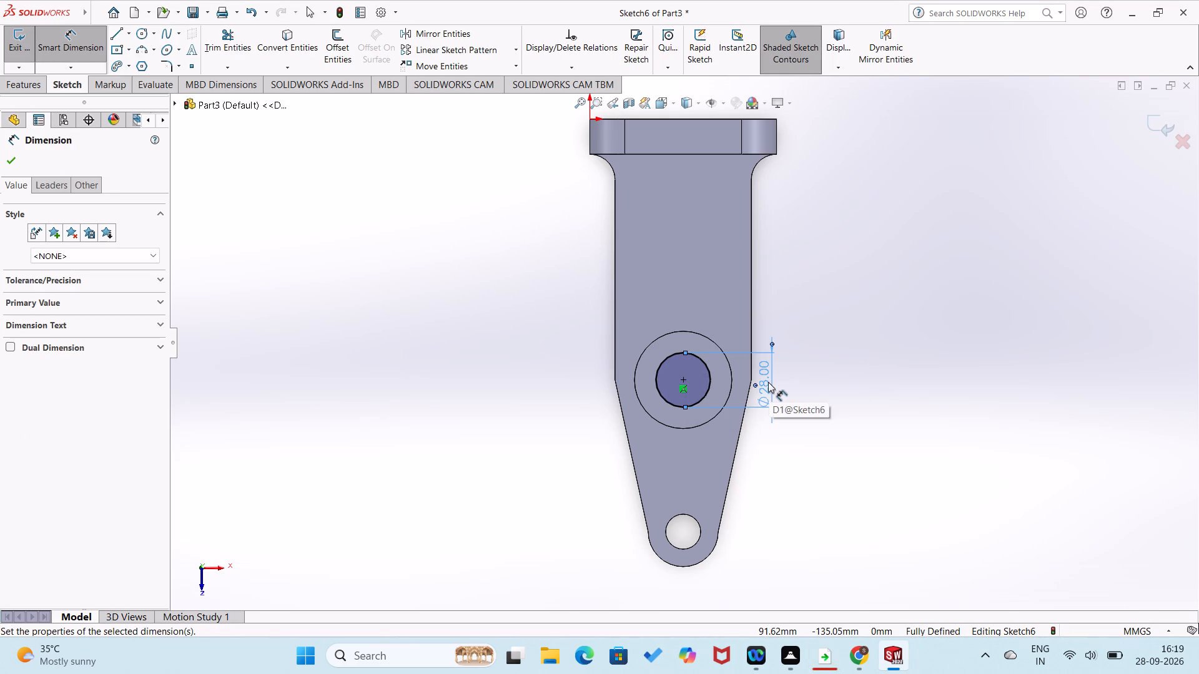
{"action": "left_click", "coordinate": [551, 454]}
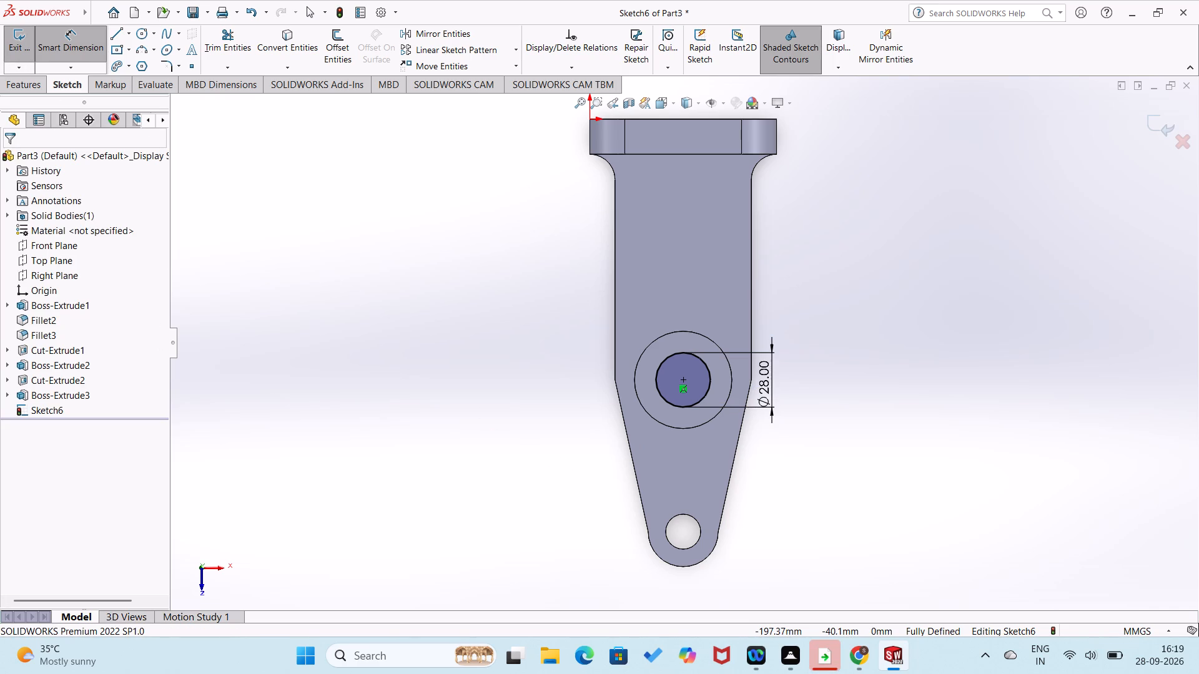
Cut-extrude the 28 mm circle through the boss and arm with a 30 mm blind depth.
{"action": "left_click", "coordinate": [27, 88]}
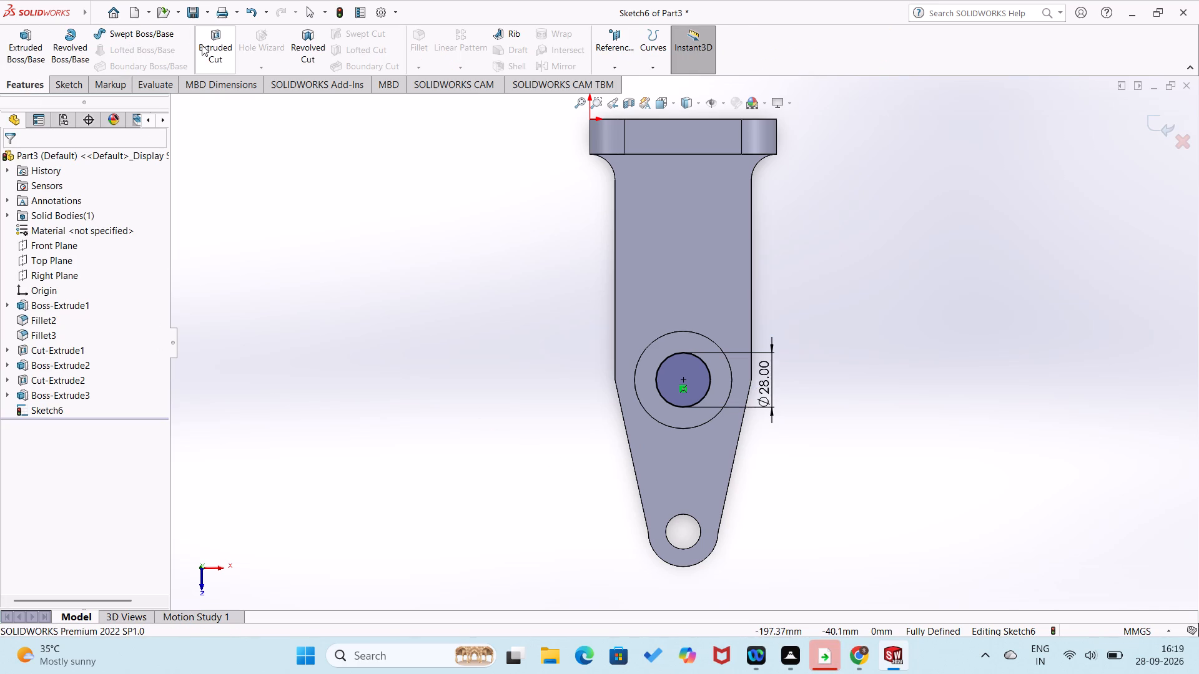
{"action": "left_click", "coordinate": [210, 45]}
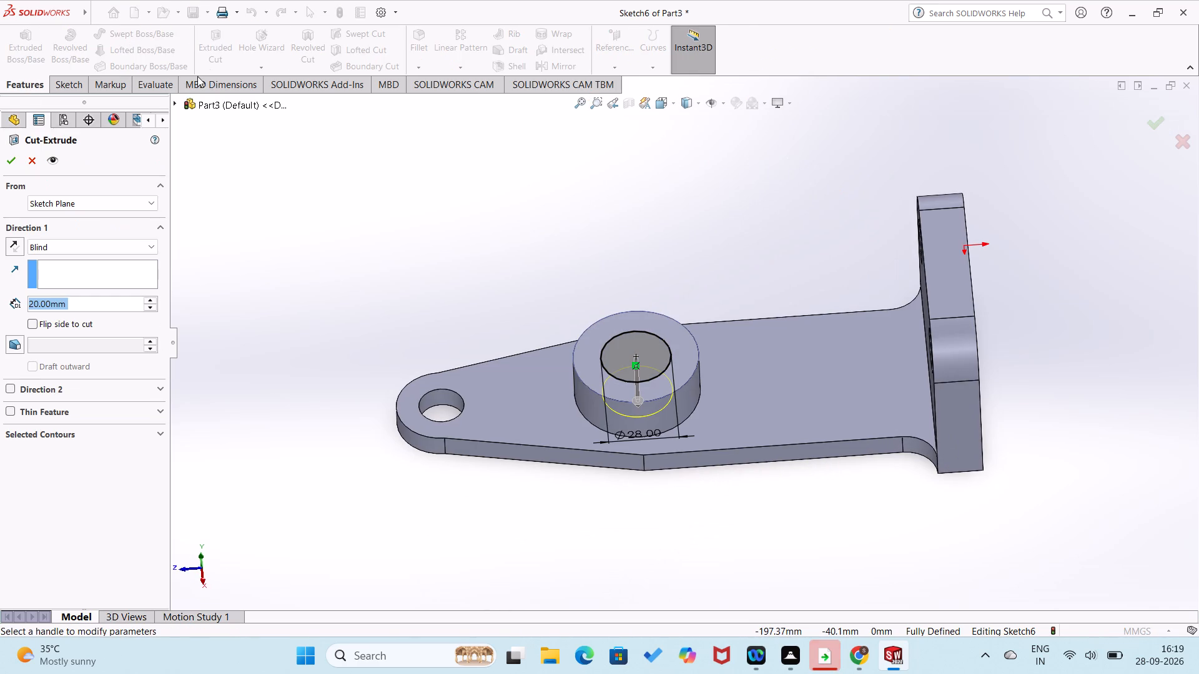
{"action": "middle_click_drag", "start_coordinate": [397, 449], "coordinate": [416, 211]}
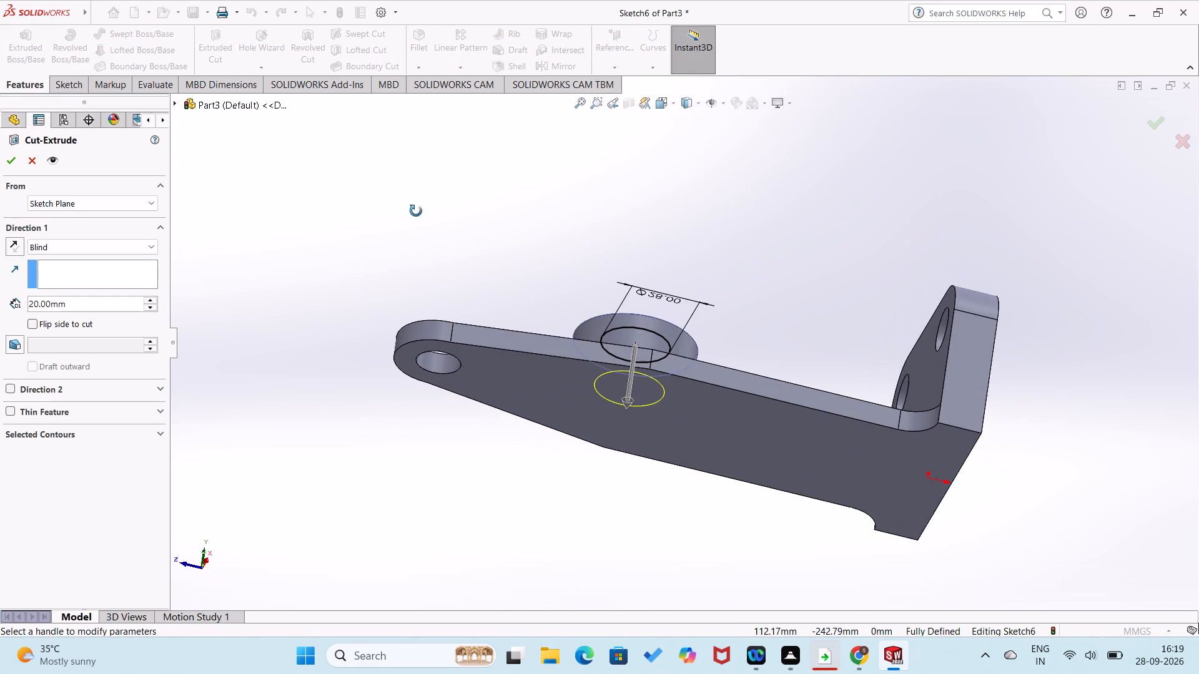
{"action": "middle_click_drag", "start_coordinate": [416, 211], "coordinate": [360, 300]}
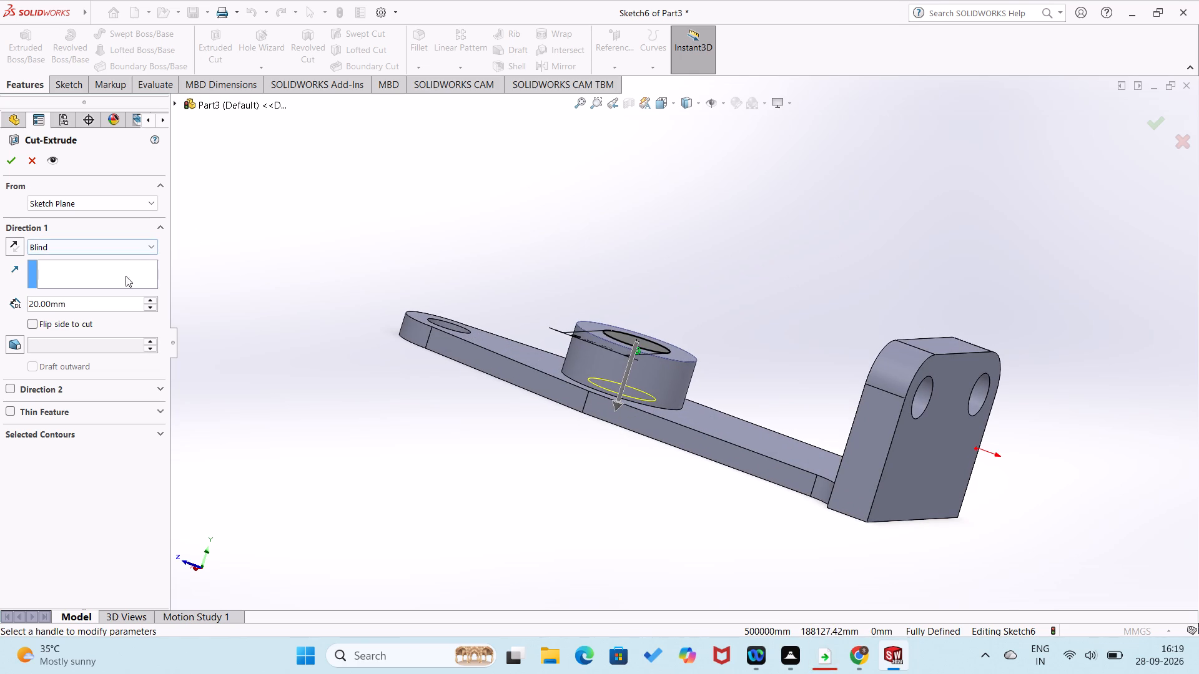
{"action": "left_click", "coordinate": [146, 297]}
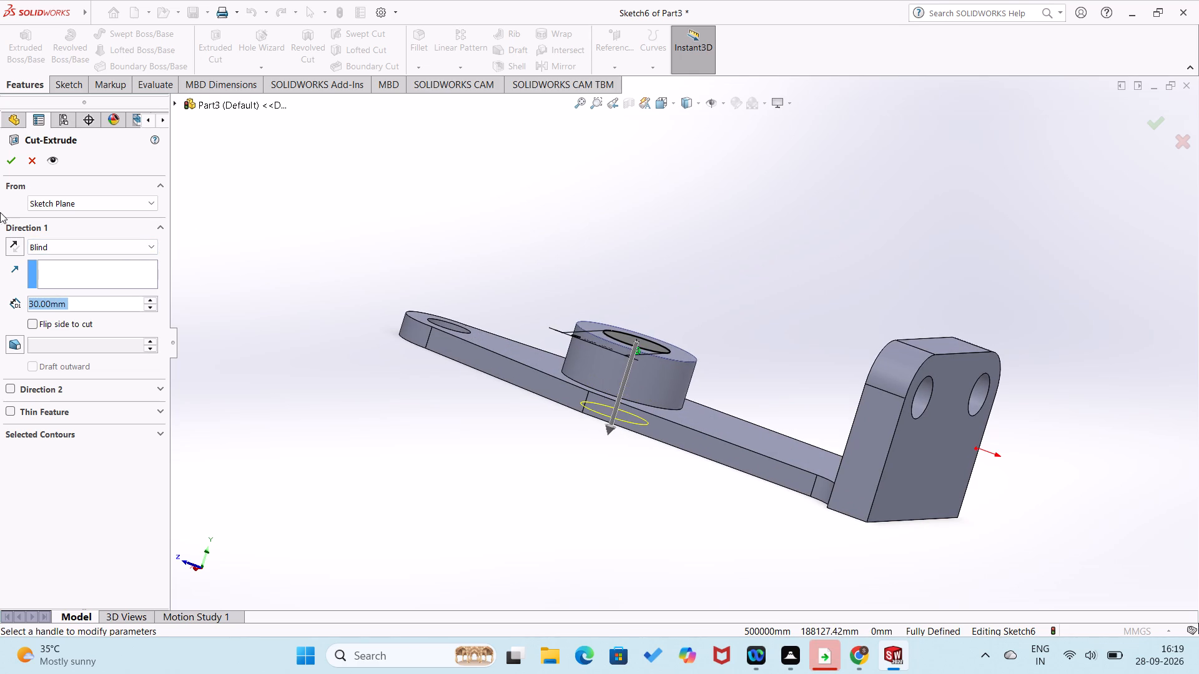
{"action": "left_click", "coordinate": [8, 162]}
{"action": "left_click", "coordinate": [328, 457]}
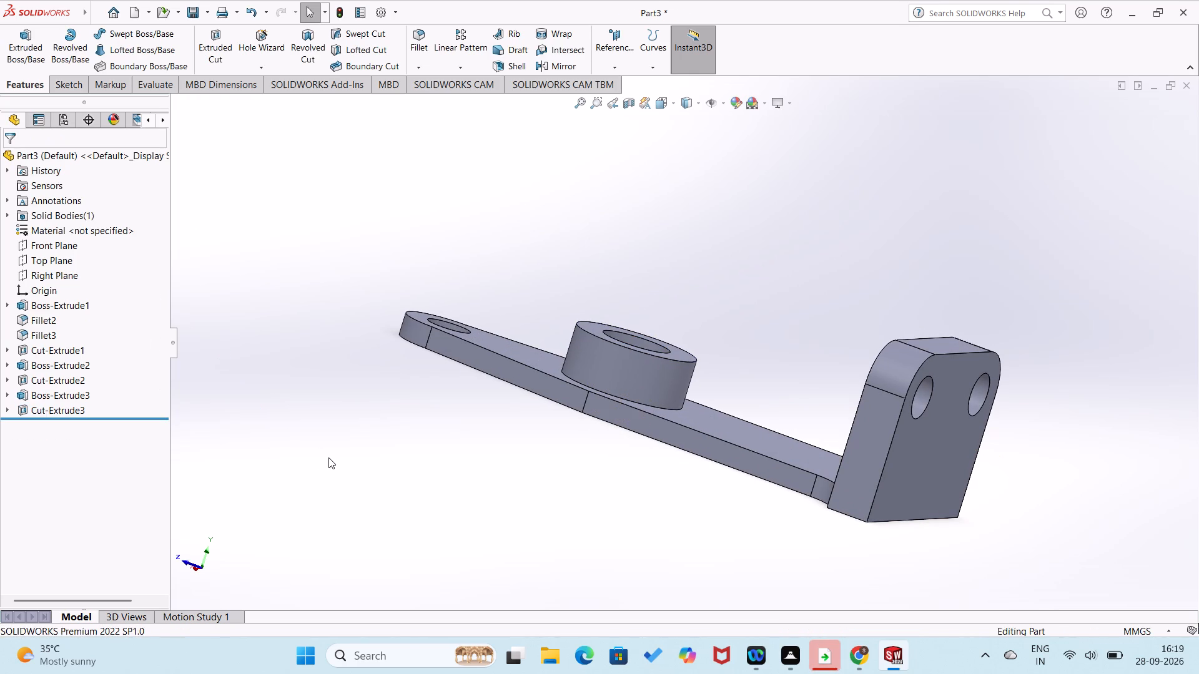
Create a reference plane offset 35 mm inward from the arm's straight side face near the plate, with the offset direction flipped.
{"action": "middle_click_drag", "start_coordinate": [455, 462], "coordinate": [406, 600]}
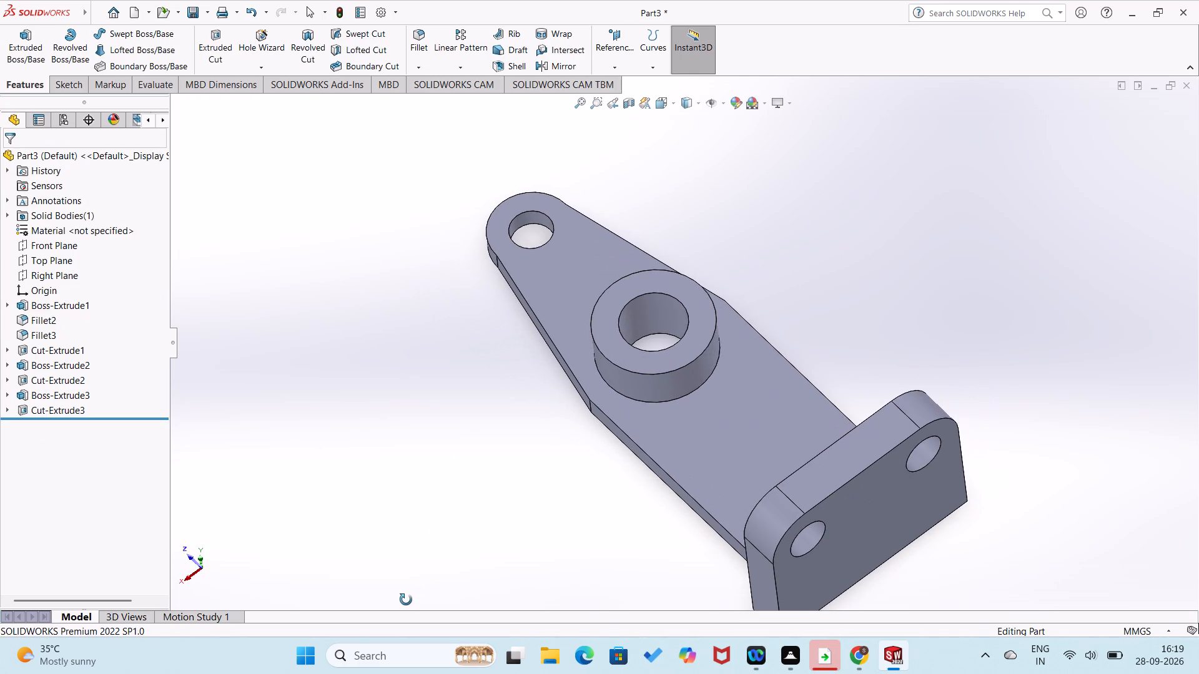
{"action": "middle_click_drag", "start_coordinate": [406, 600], "coordinate": [405, 600]}
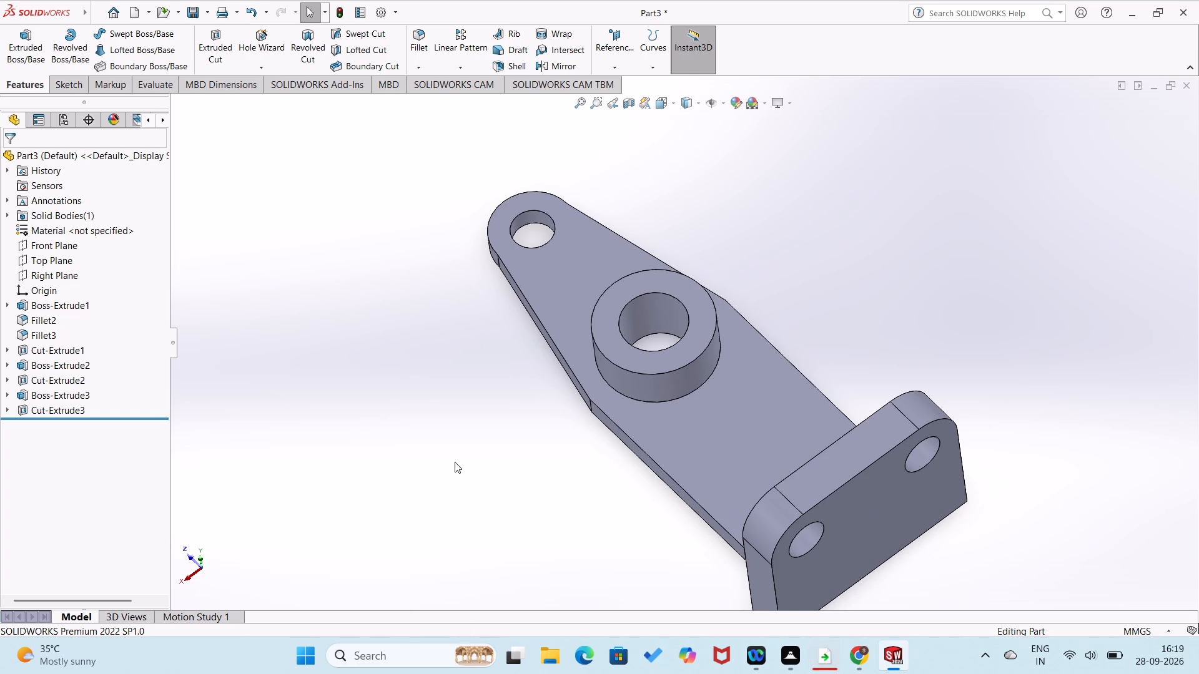
{"action": "middle_click_drag", "start_coordinate": [455, 462], "coordinate": [541, 401]}
{"action": "right_click", "coordinate": [638, 434]}
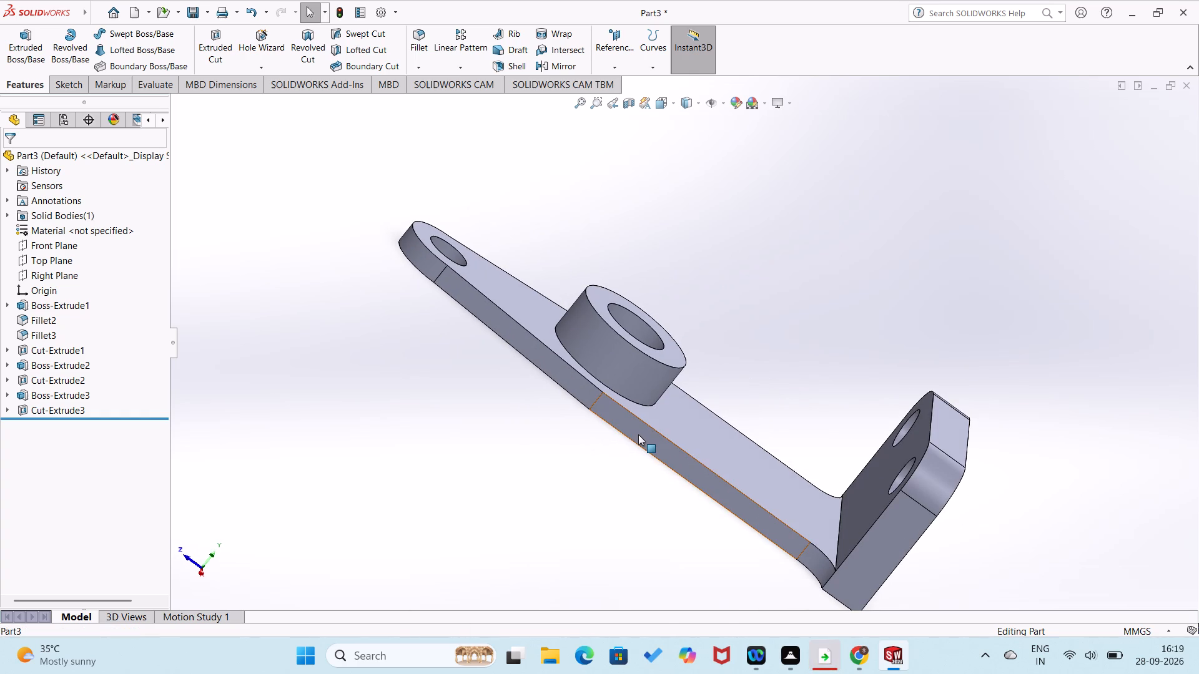
{"action": "left_click", "coordinate": [385, 339]}
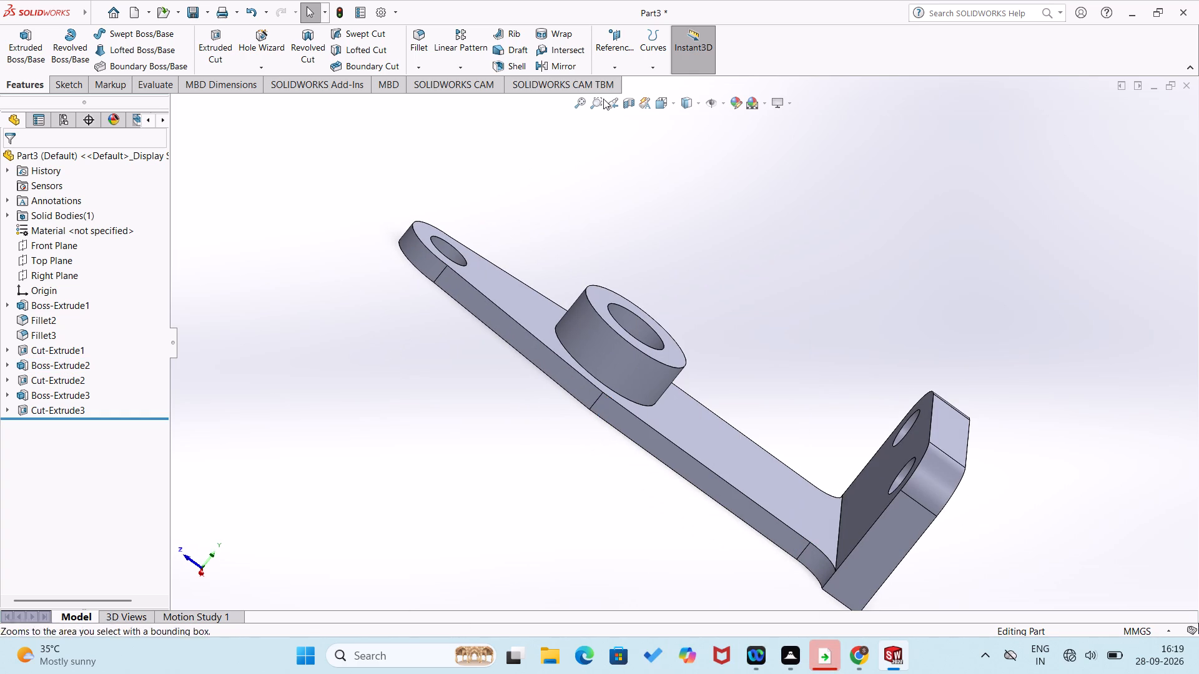
{"action": "left_click", "coordinate": [621, 67]}
{"action": "left_click", "coordinate": [621, 79]}
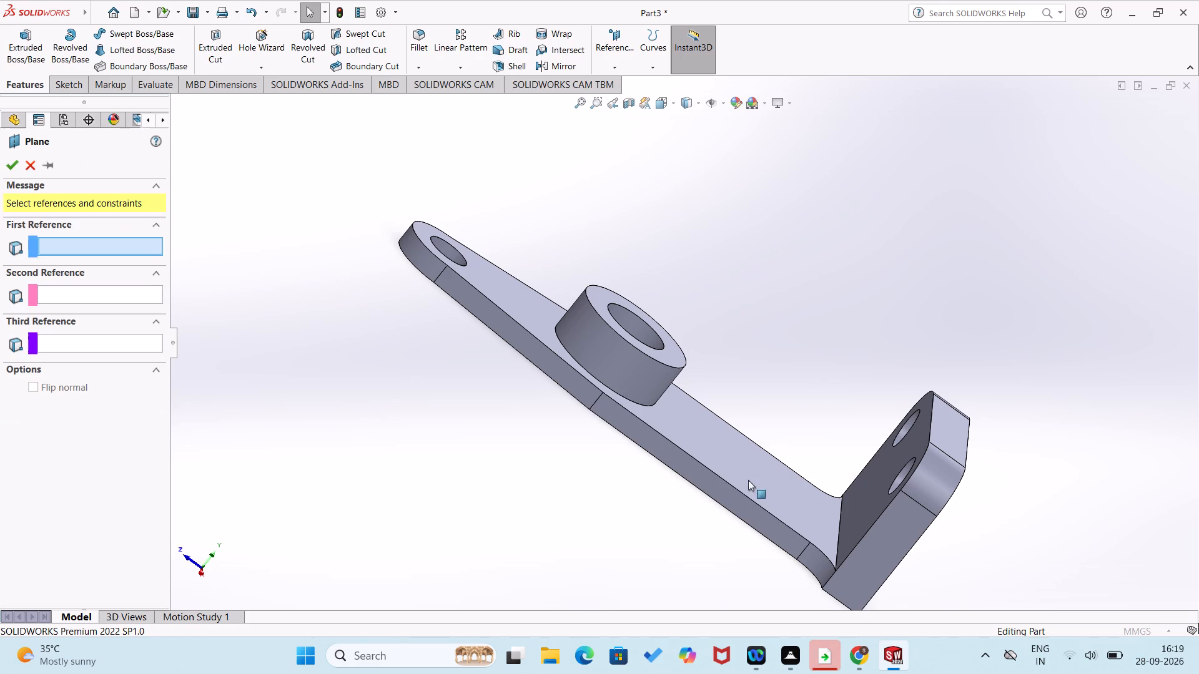
{"action": "right_click", "coordinate": [716, 499]}
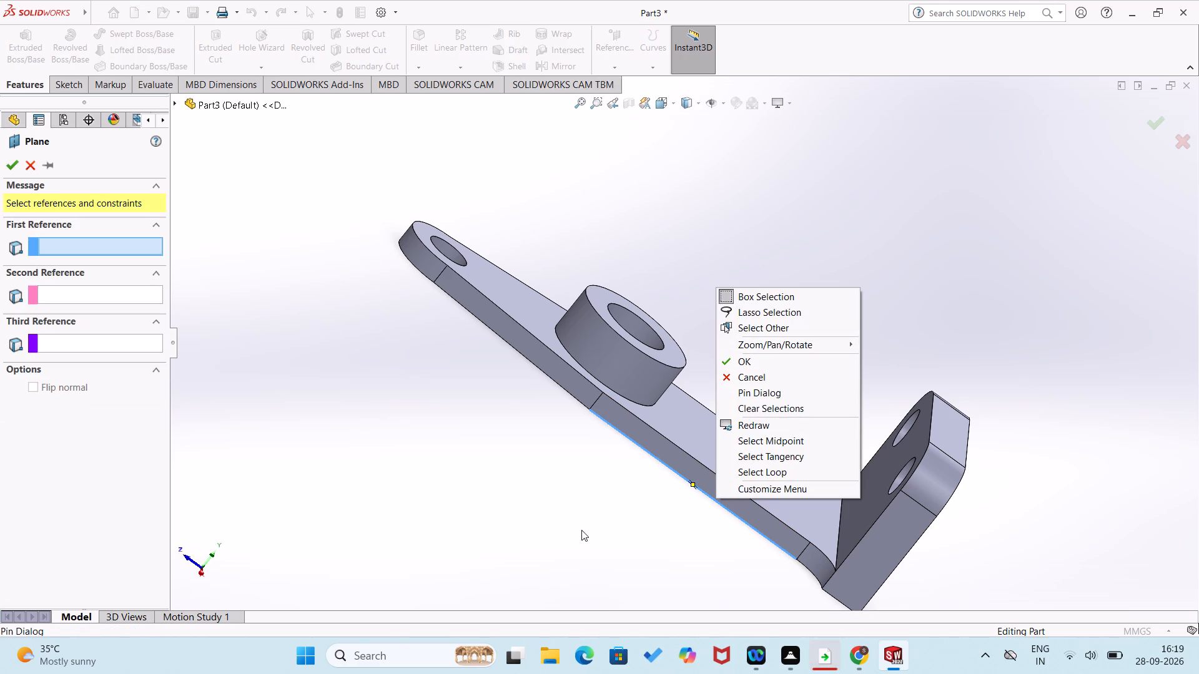
{"action": "left_click", "coordinate": [580, 531]}
{"action": "left_click", "coordinate": [655, 446]}
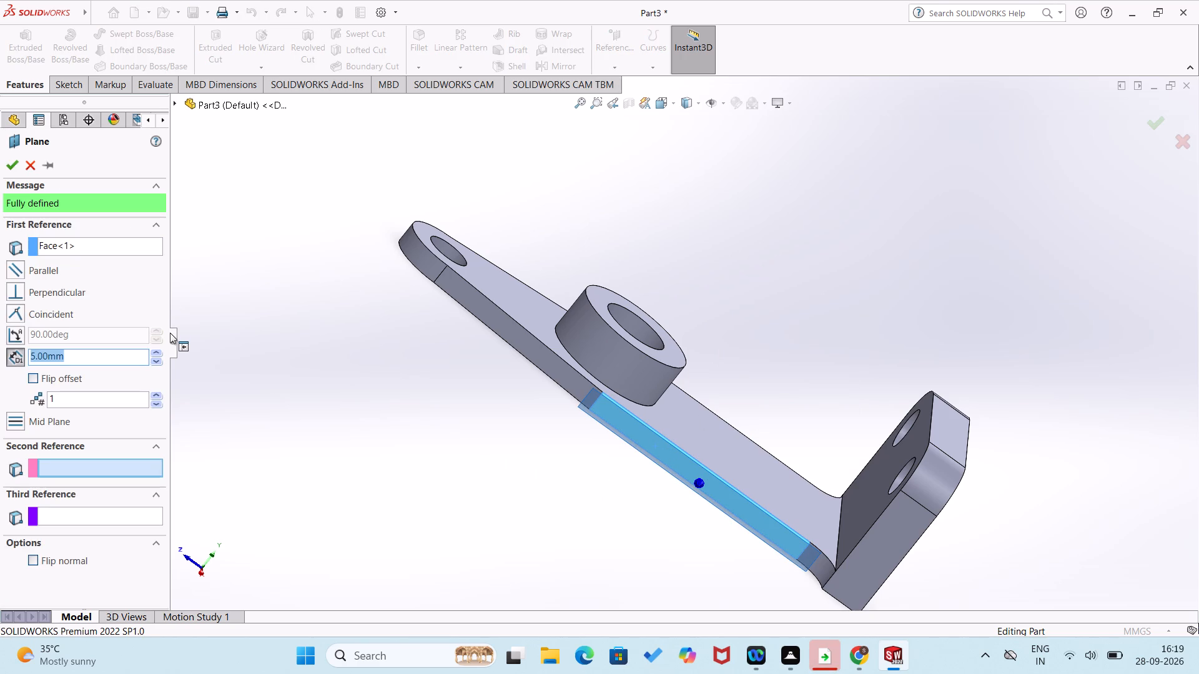
{"action": "type", "text": "35"}
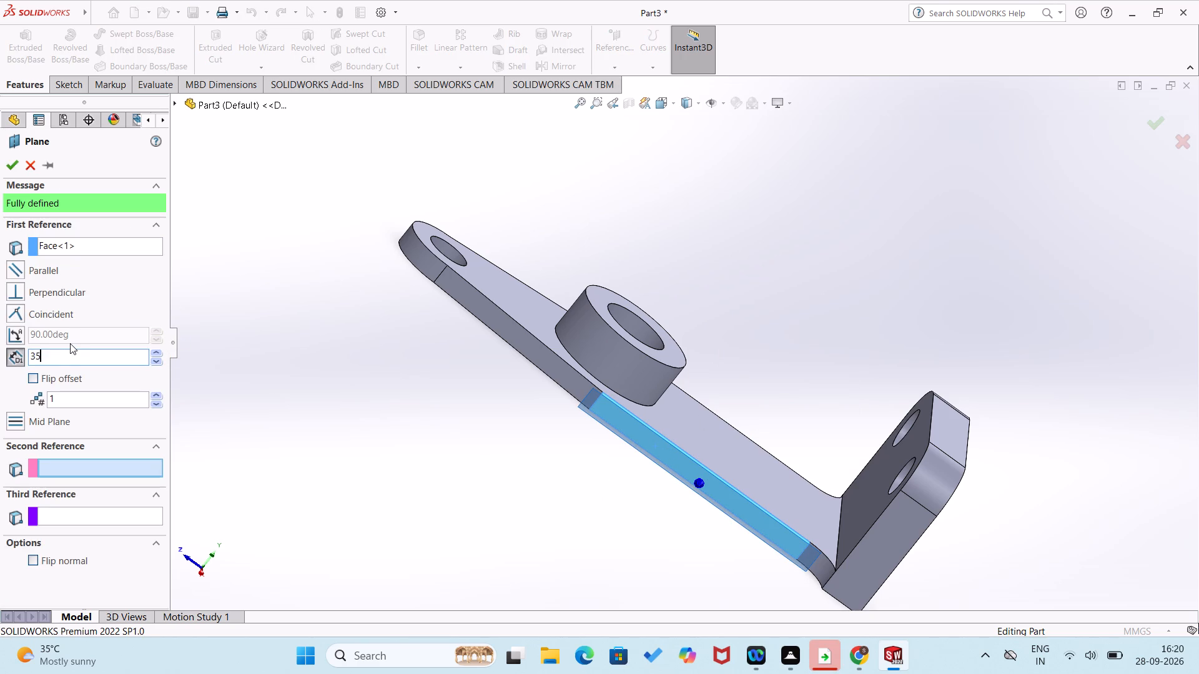
{"action": "key", "text": "Return"}
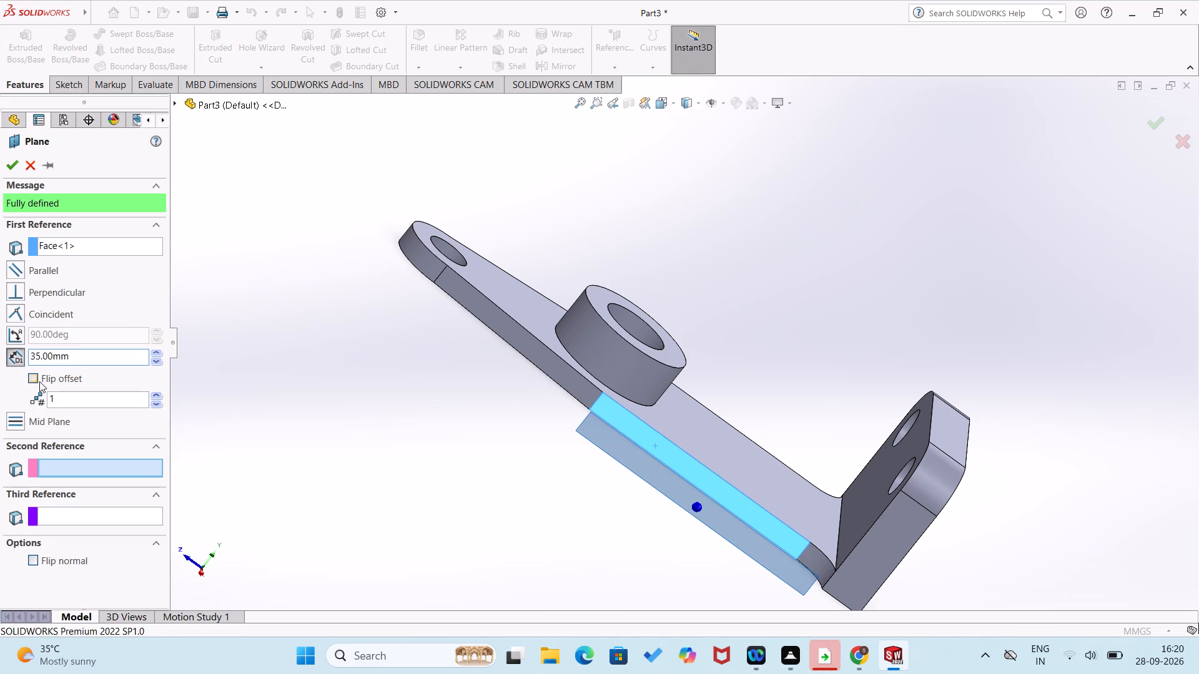
{"action": "left_click", "coordinate": [37, 381]}
{"action": "middle_click_drag", "start_coordinate": [387, 477], "coordinate": [299, 542]}
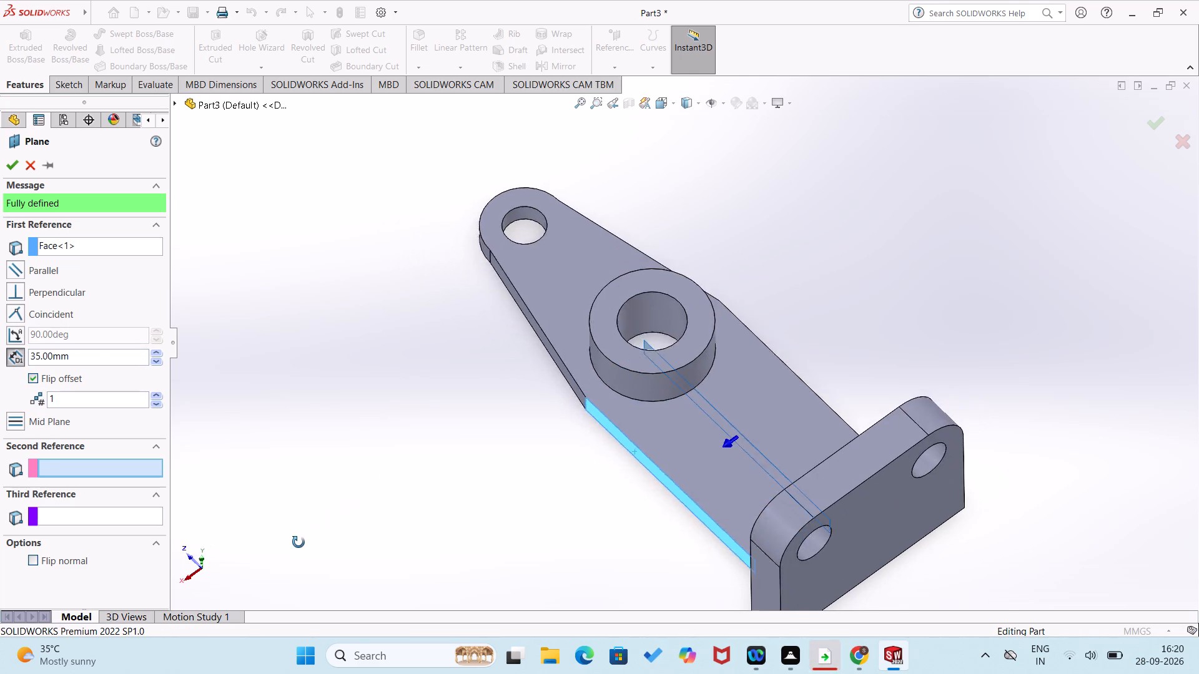
{"action": "middle_click_drag", "start_coordinate": [299, 542], "coordinate": [374, 470]}
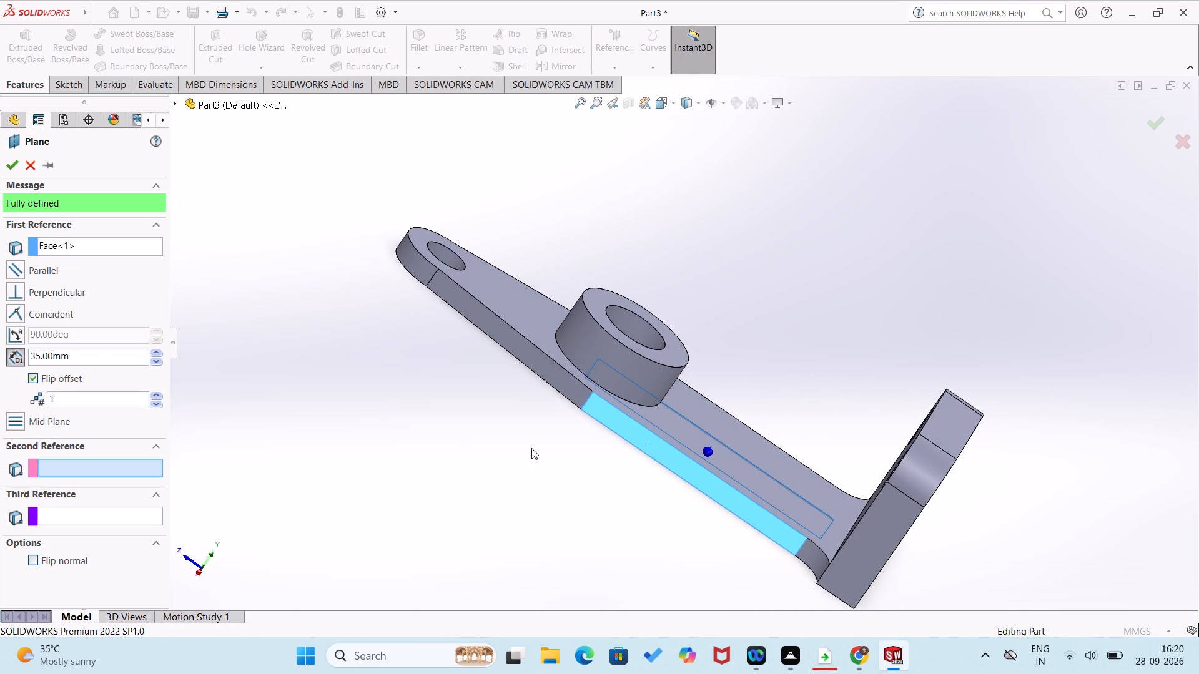
{"action": "left_click", "coordinate": [5, 163]}
On a new sketch on the offset plane, draw a line about 91 mm from plate to boss along the arm's top and about 20 mm up the boss.
{"action": "right_click", "coordinate": [664, 406]}
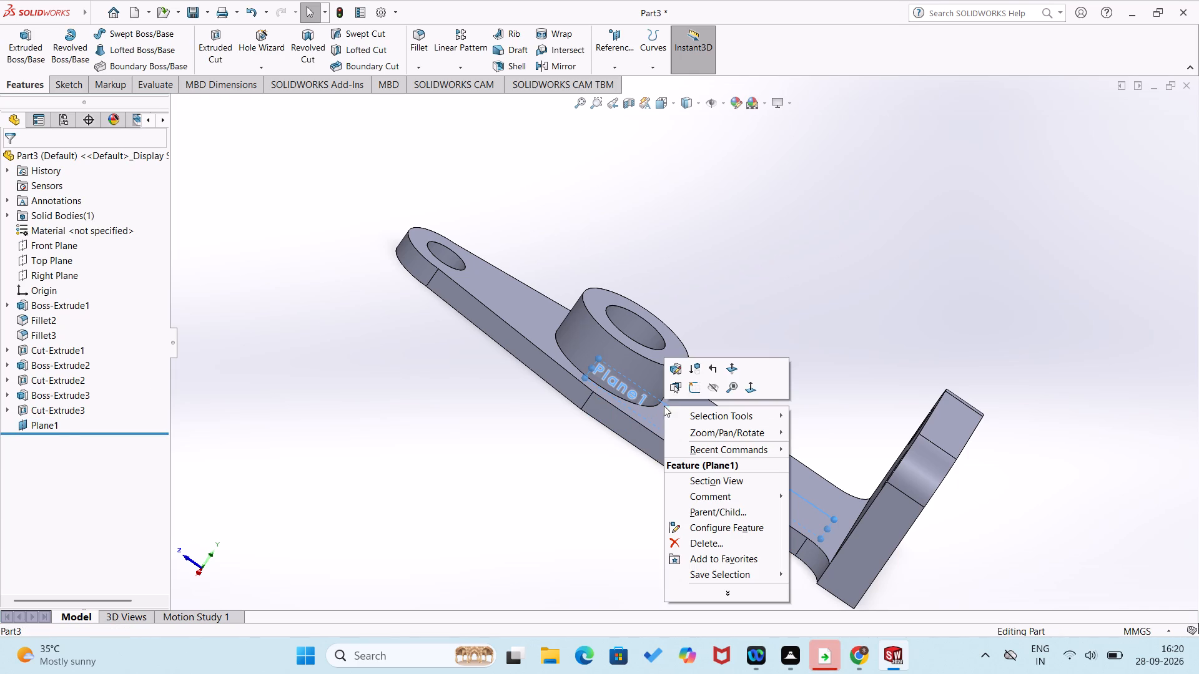
{"action": "left_click", "coordinate": [694, 385]}
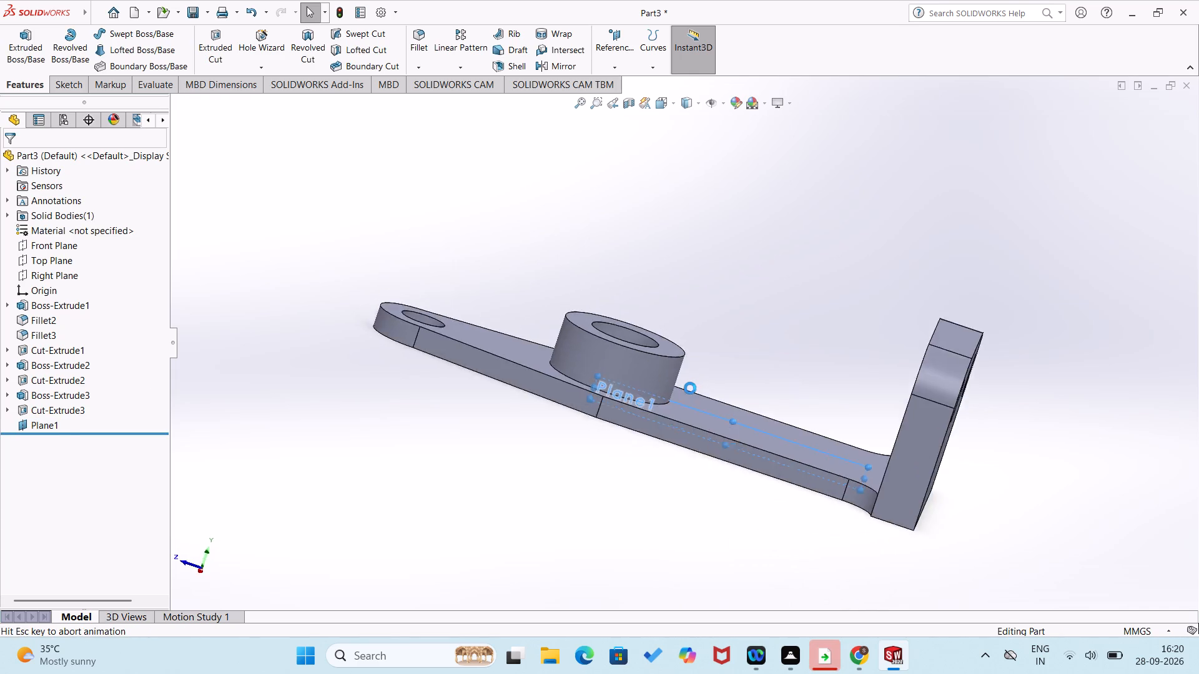
{"action": "right_click_drag", "start_coordinate": [727, 506], "coordinate": [618, 510]}
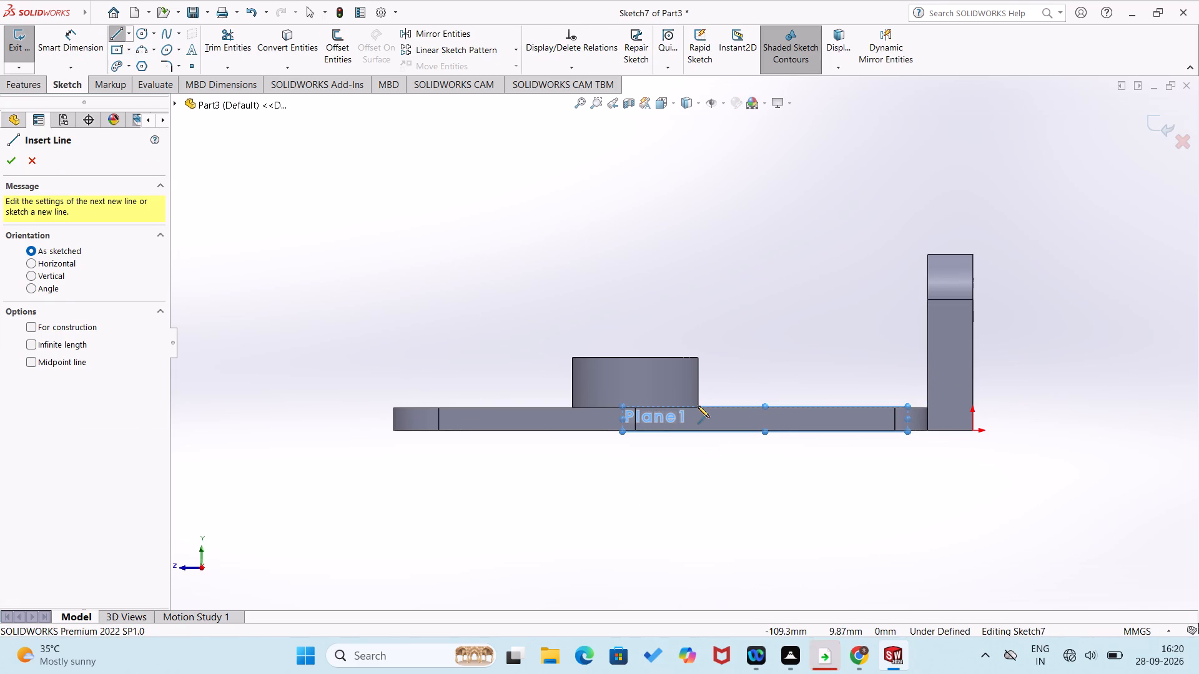
{"action": "scroll", "coordinate": [710, 423], "scroll_direction": "down", "scroll_amount": 5}
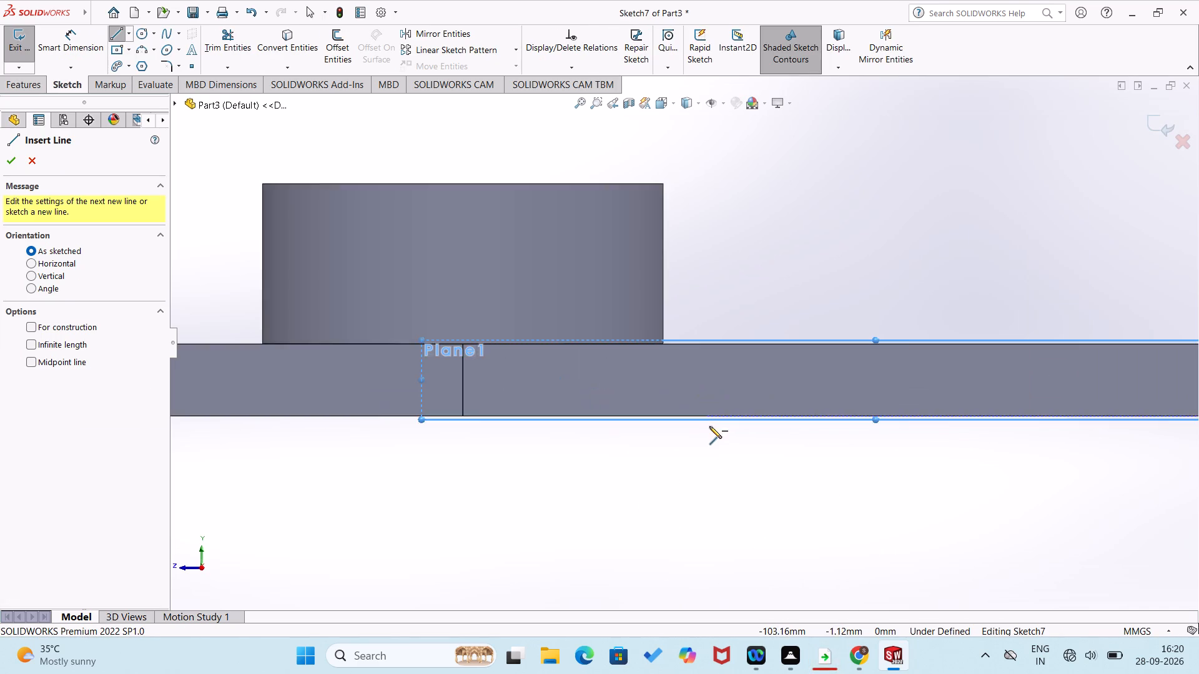
{"action": "scroll", "coordinate": [709, 426], "scroll_direction": "down", "scroll_amount": 2}
{"action": "scroll", "coordinate": [908, 357], "scroll_direction": "up", "scroll_amount": 3}
{"action": "scroll", "coordinate": [1198, 339], "scroll_direction": "up", "scroll_amount": 2}
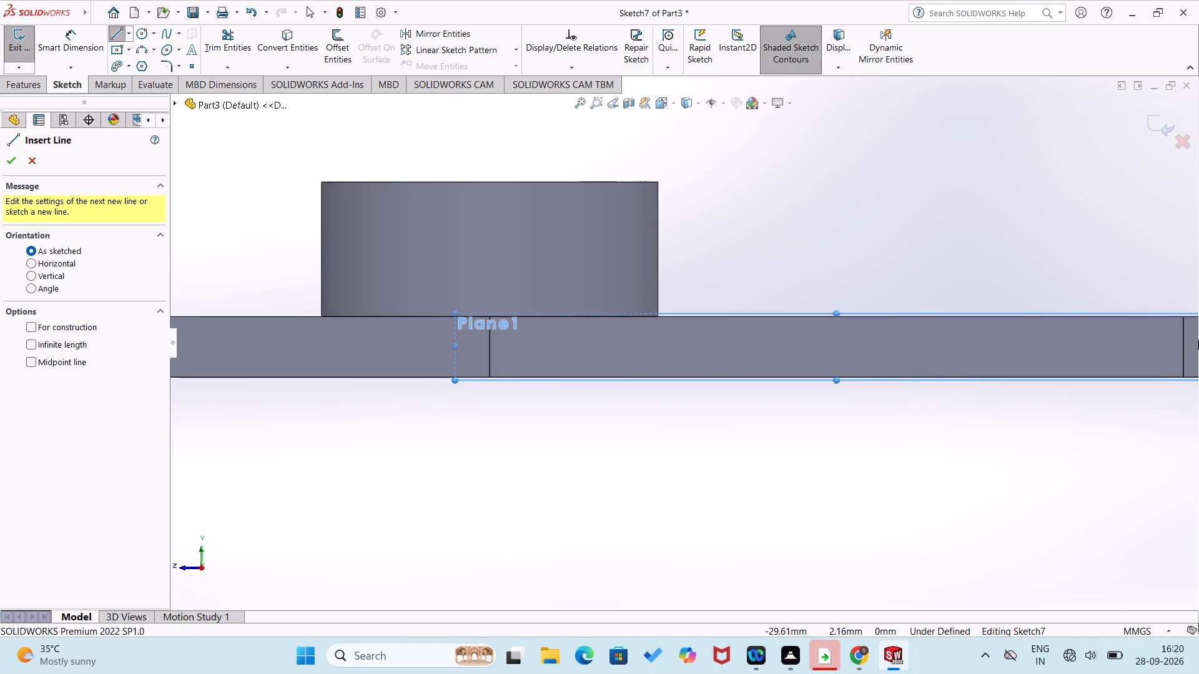
{"action": "scroll", "coordinate": [1198, 339], "scroll_direction": "up", "scroll_amount": 4}
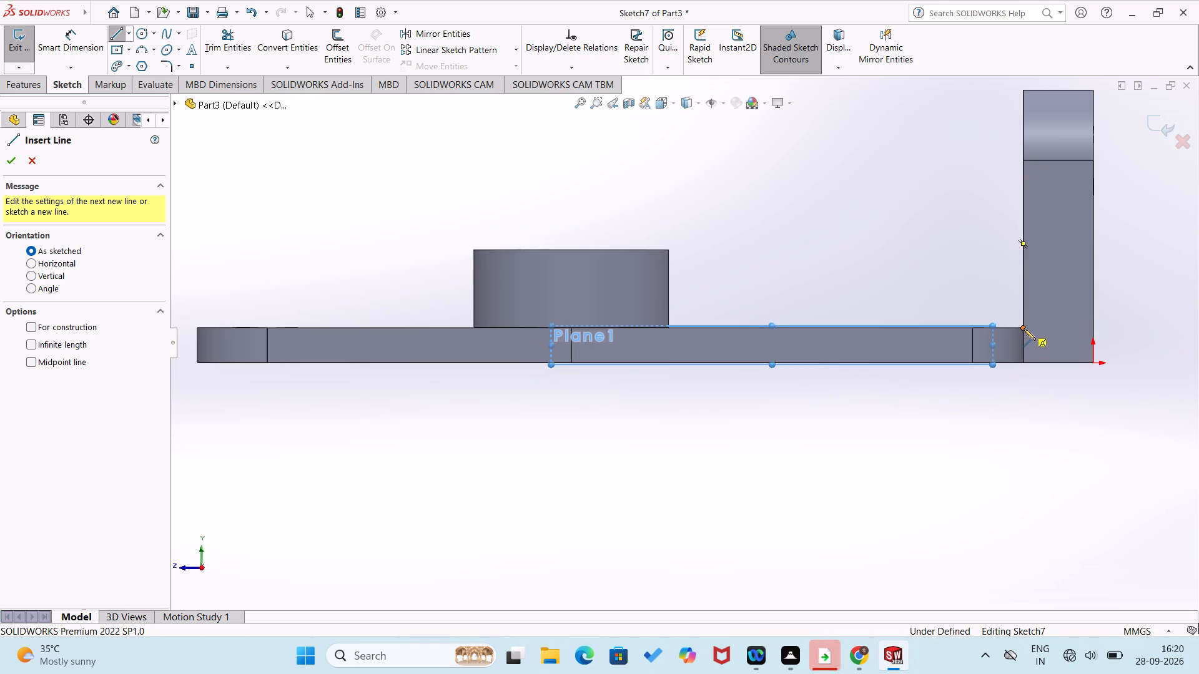
{"action": "left_click", "coordinate": [1024, 328]}
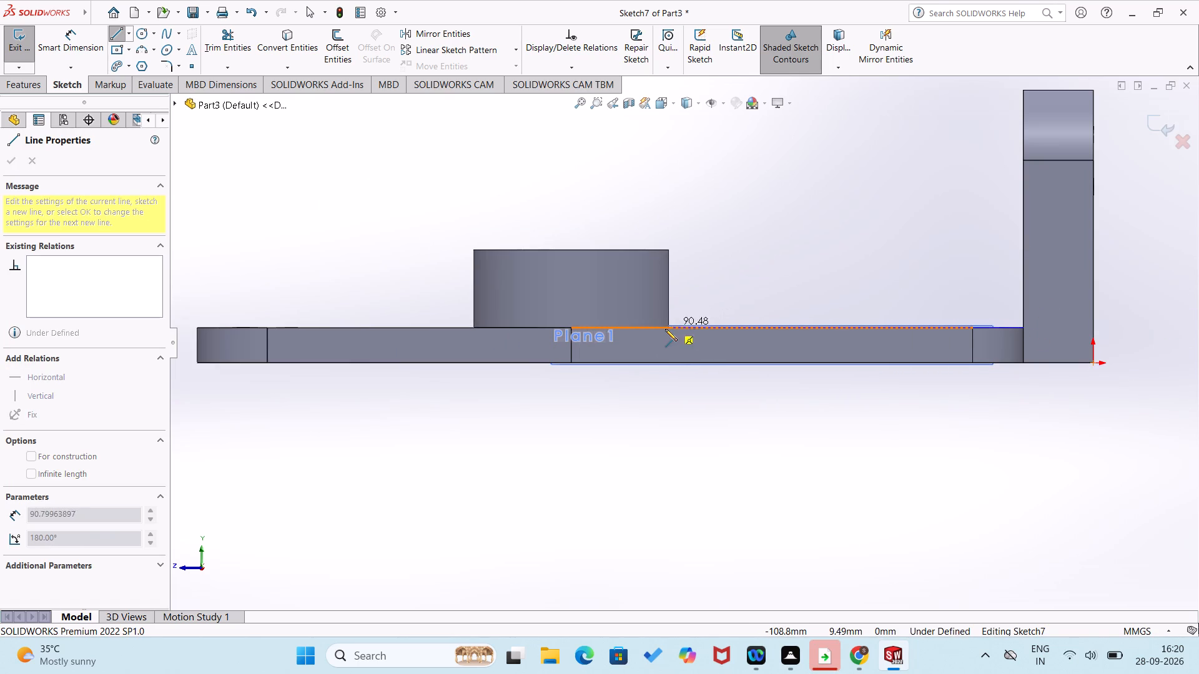
{"action": "scroll", "coordinate": [665, 329], "scroll_direction": "down", "scroll_amount": 8}
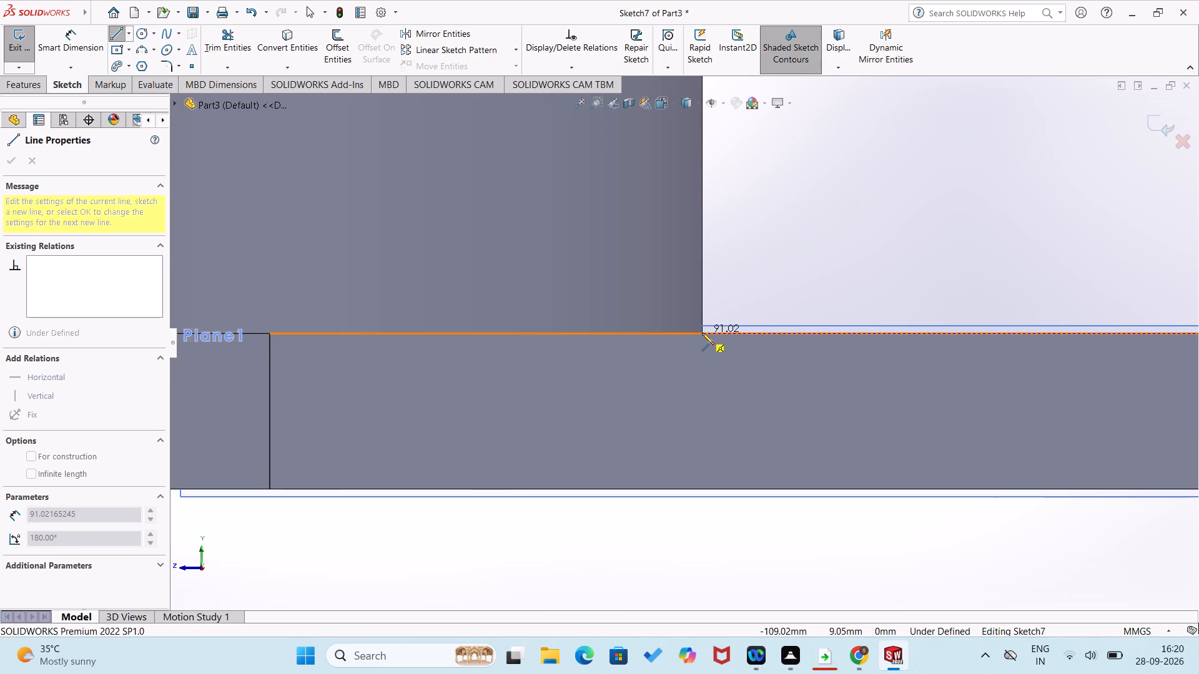
{"action": "left_click", "coordinate": [702, 333]}
{"action": "scroll", "coordinate": [704, 319], "scroll_direction": "up", "scroll_amount": 5}
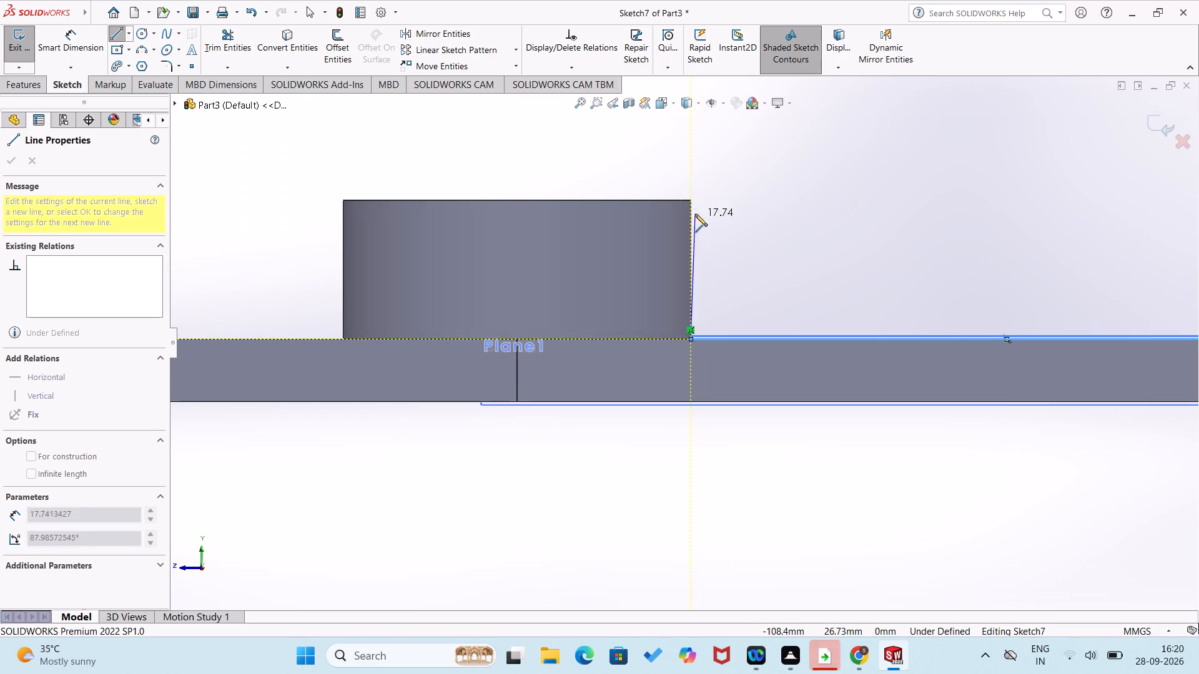
{"action": "left_click", "coordinate": [690, 200]}
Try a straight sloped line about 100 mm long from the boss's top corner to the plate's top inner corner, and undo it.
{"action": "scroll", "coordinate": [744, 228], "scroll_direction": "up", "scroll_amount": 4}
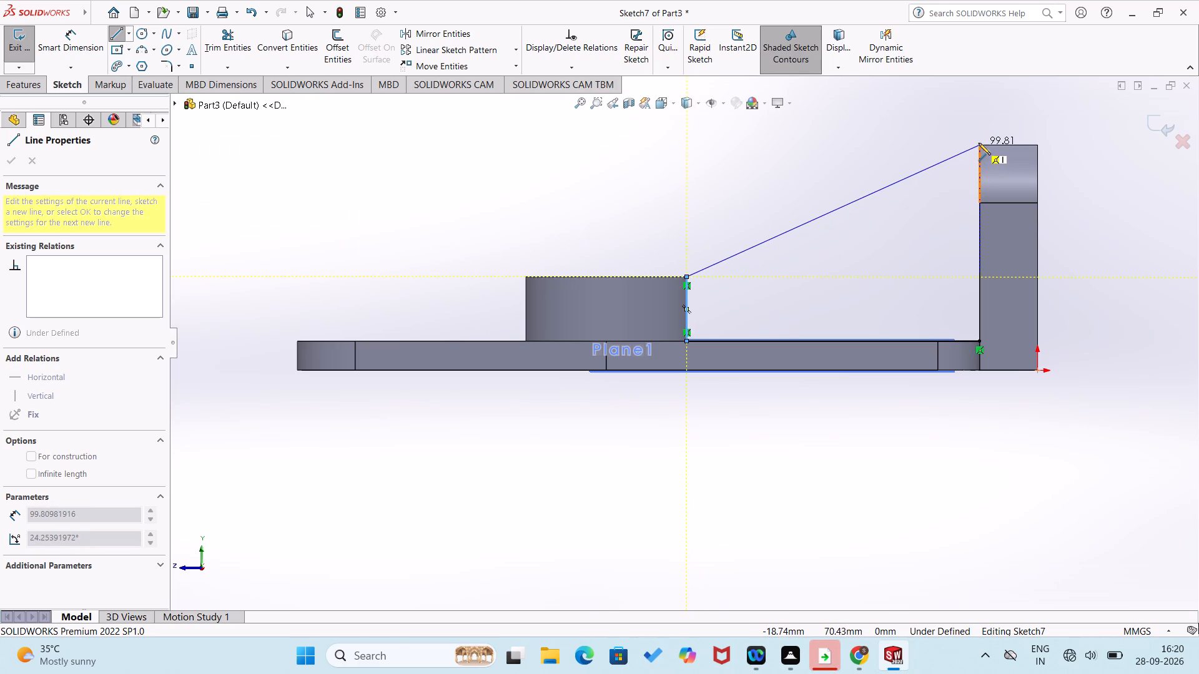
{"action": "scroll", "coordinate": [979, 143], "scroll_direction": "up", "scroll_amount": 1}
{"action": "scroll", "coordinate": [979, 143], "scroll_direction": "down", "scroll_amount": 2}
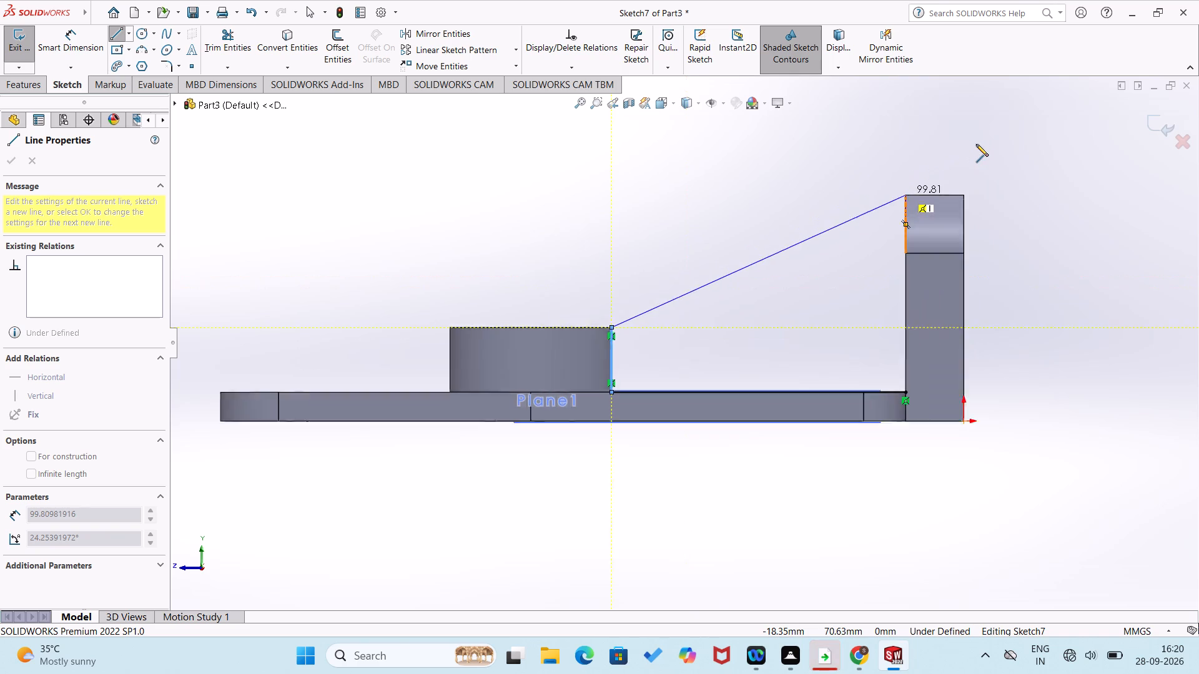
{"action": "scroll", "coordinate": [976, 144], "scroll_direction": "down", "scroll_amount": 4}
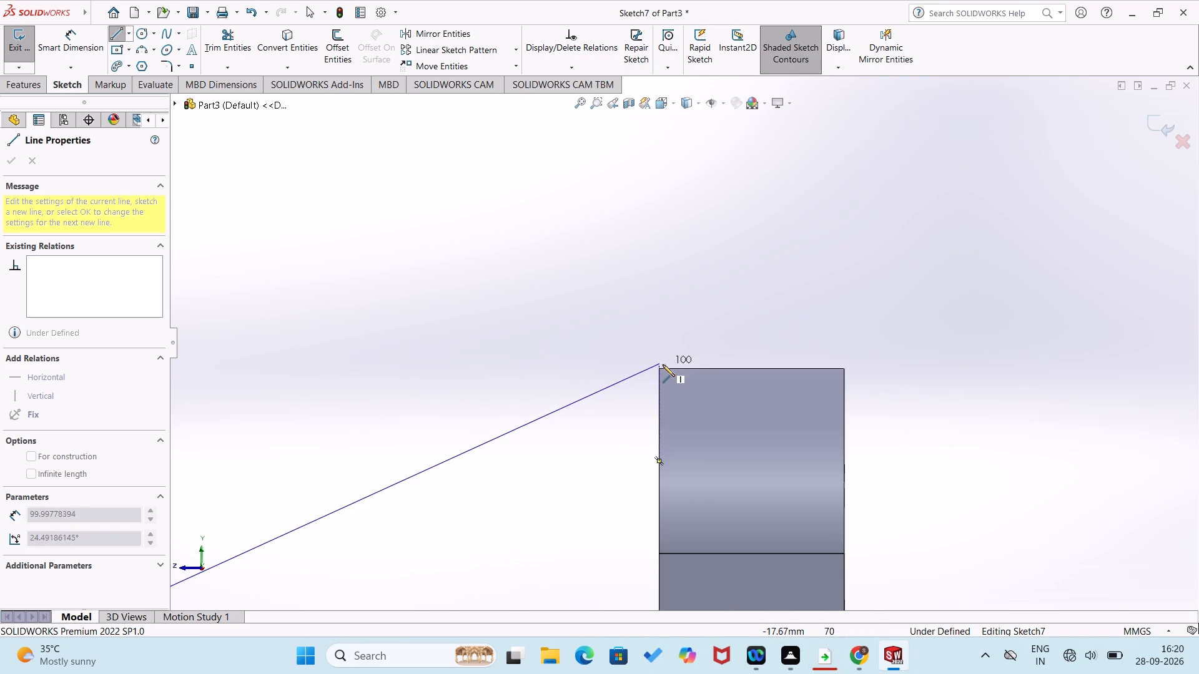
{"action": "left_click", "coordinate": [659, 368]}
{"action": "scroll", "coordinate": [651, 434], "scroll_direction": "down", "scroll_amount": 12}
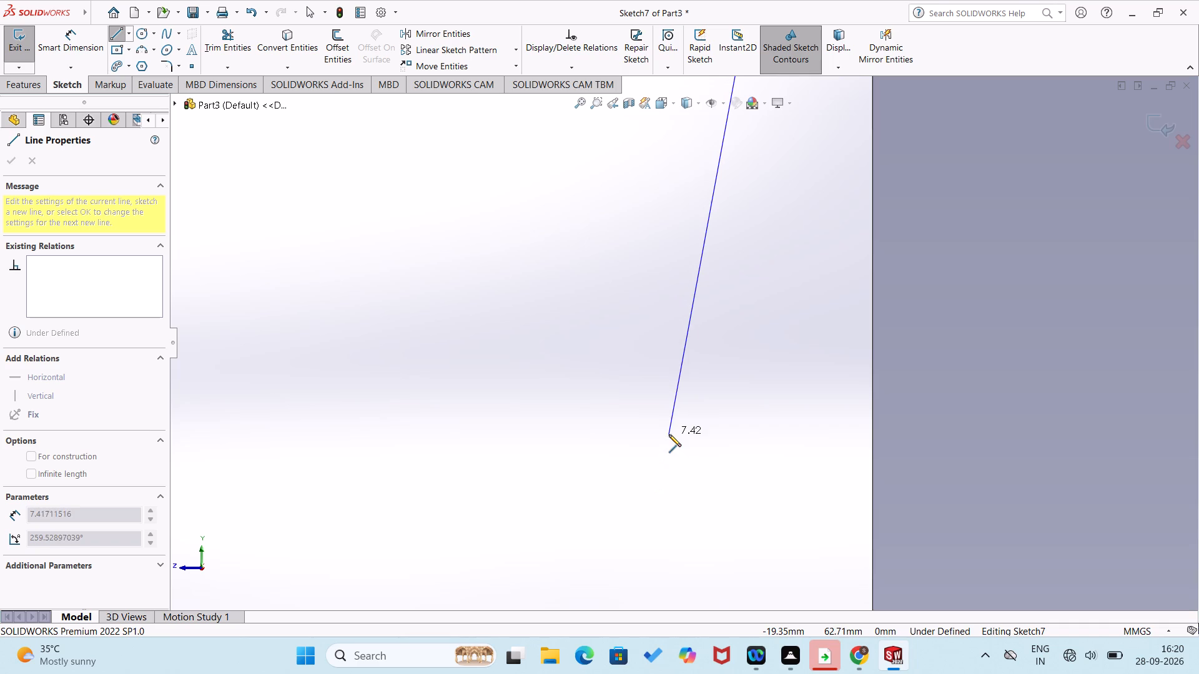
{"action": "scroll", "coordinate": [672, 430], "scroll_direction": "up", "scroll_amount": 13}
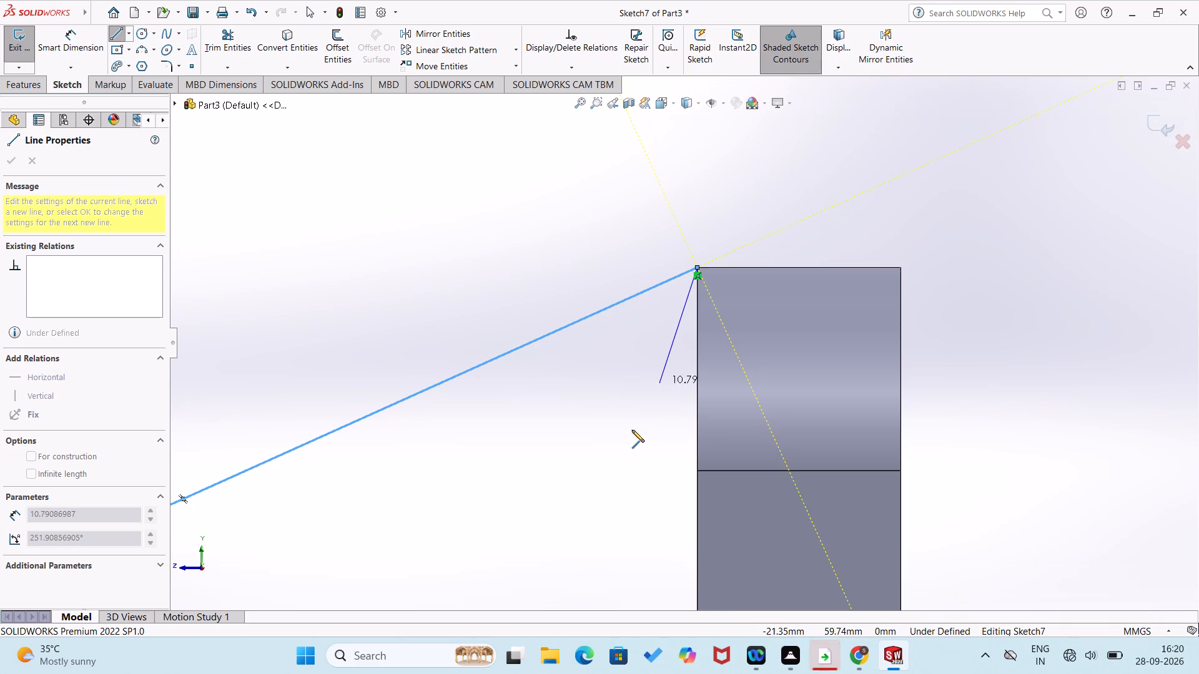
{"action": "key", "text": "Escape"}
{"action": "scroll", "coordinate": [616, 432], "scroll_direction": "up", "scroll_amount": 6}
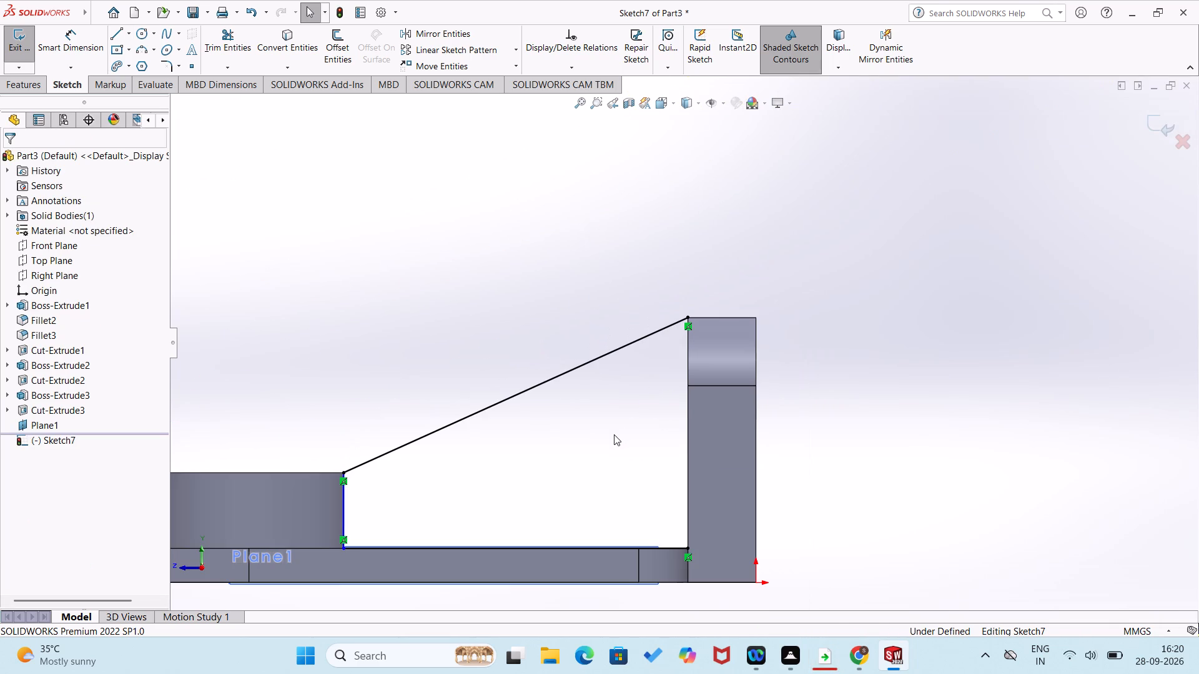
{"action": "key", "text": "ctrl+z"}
Close the rib profile with a vertical line up the plate's inner face and a concave arc of about 118 mm radius from boss to plate top.
{"action": "right_click_drag", "start_coordinate": [625, 445], "coordinate": [580, 466]}
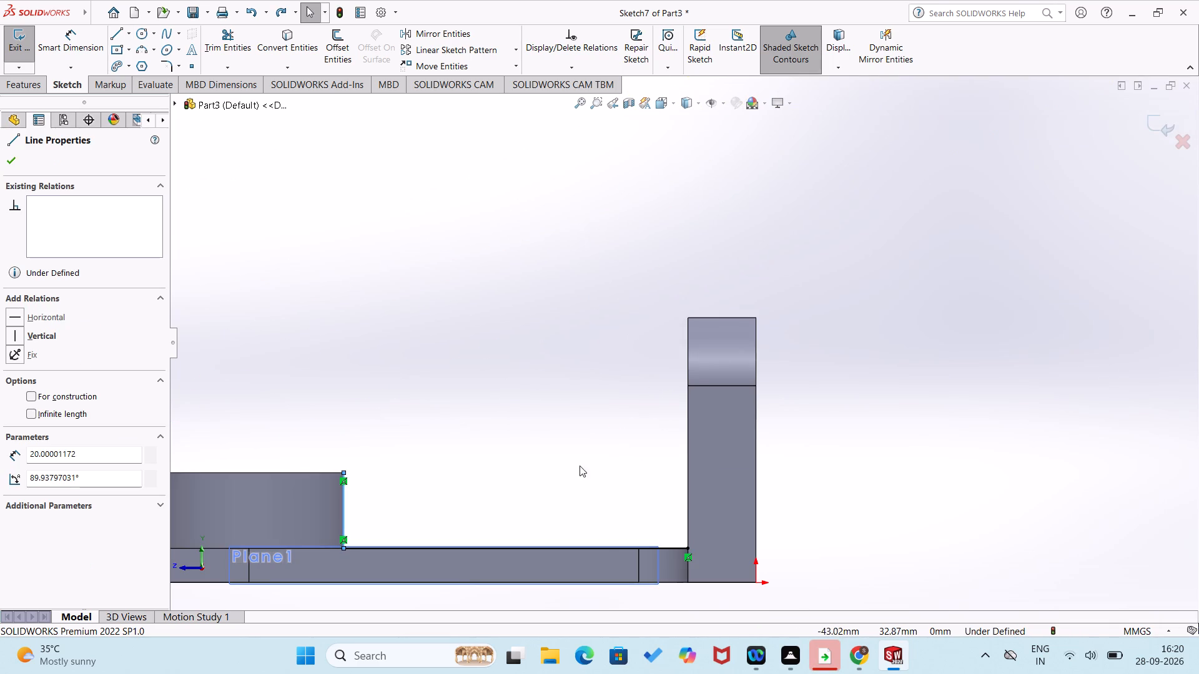
{"action": "right_click_drag", "start_coordinate": [580, 466], "coordinate": [575, 471]}
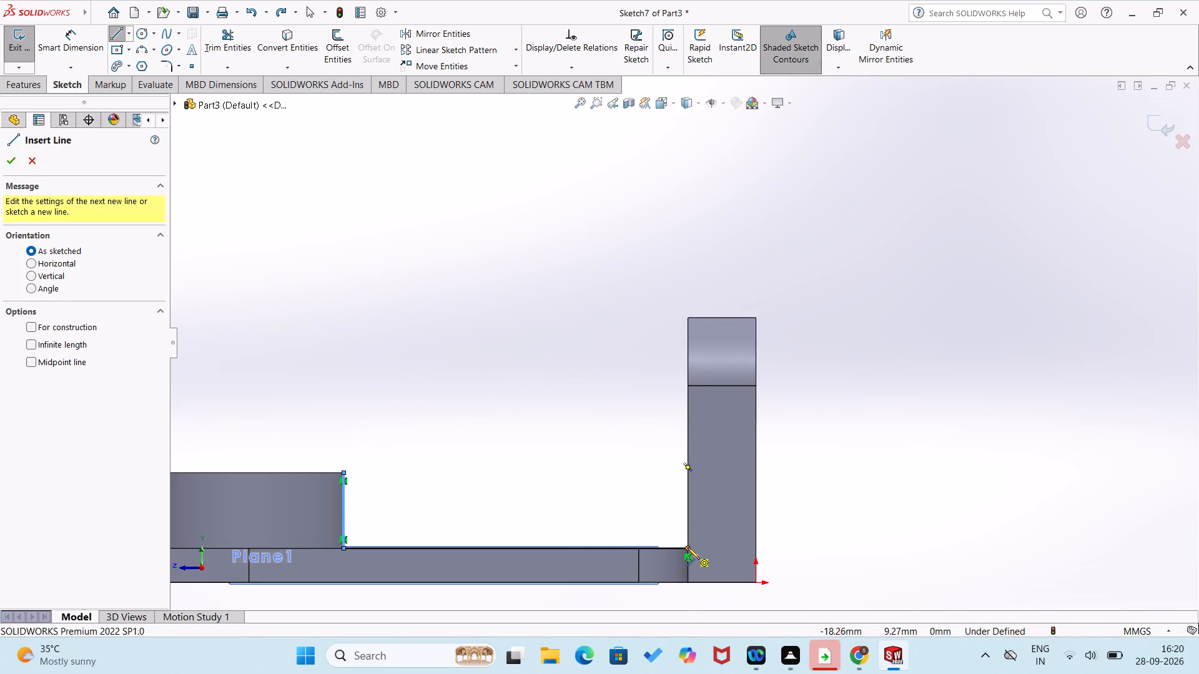
{"action": "left_click", "coordinate": [688, 547]}
{"action": "left_click", "coordinate": [688, 315]}
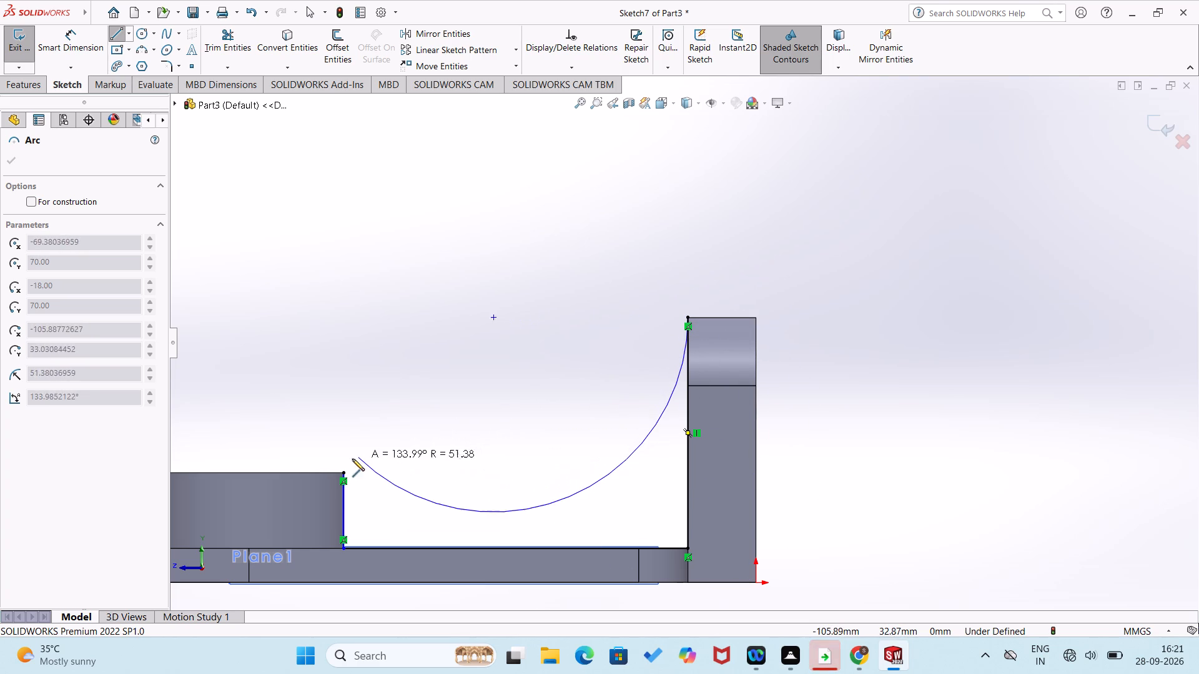
{"action": "key", "text": "Escape"}
{"action": "right_click_drag", "start_coordinate": [463, 371], "coordinate": [372, 398]}
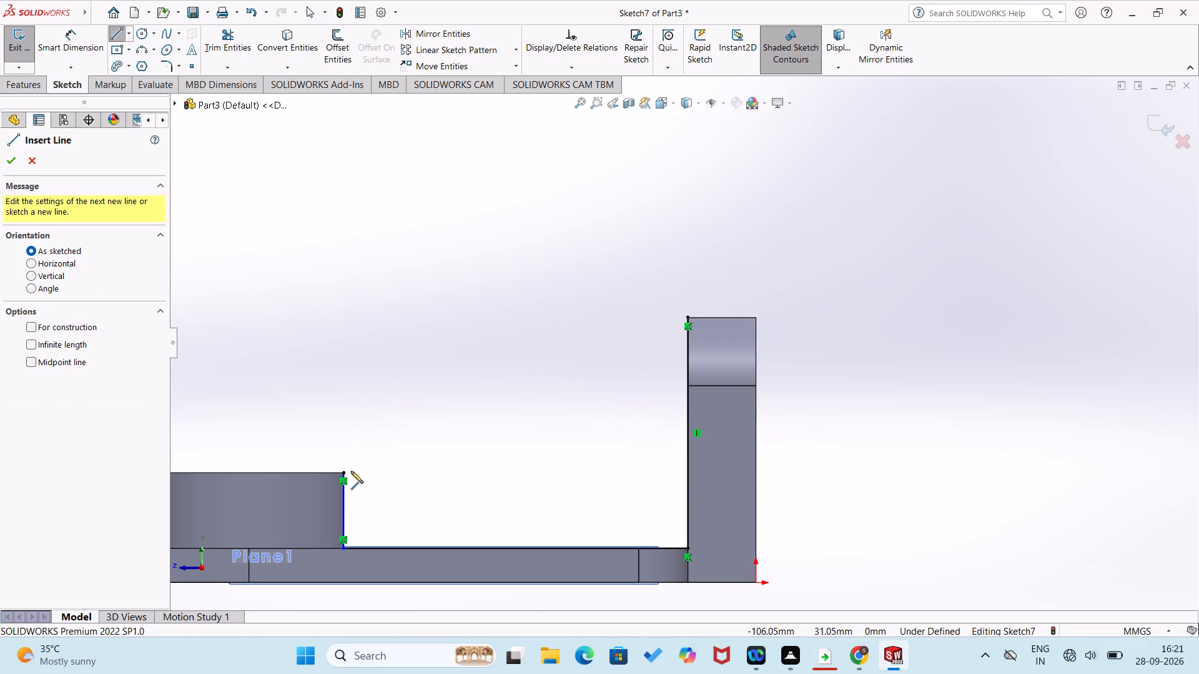
{"action": "left_click", "coordinate": [344, 475]}
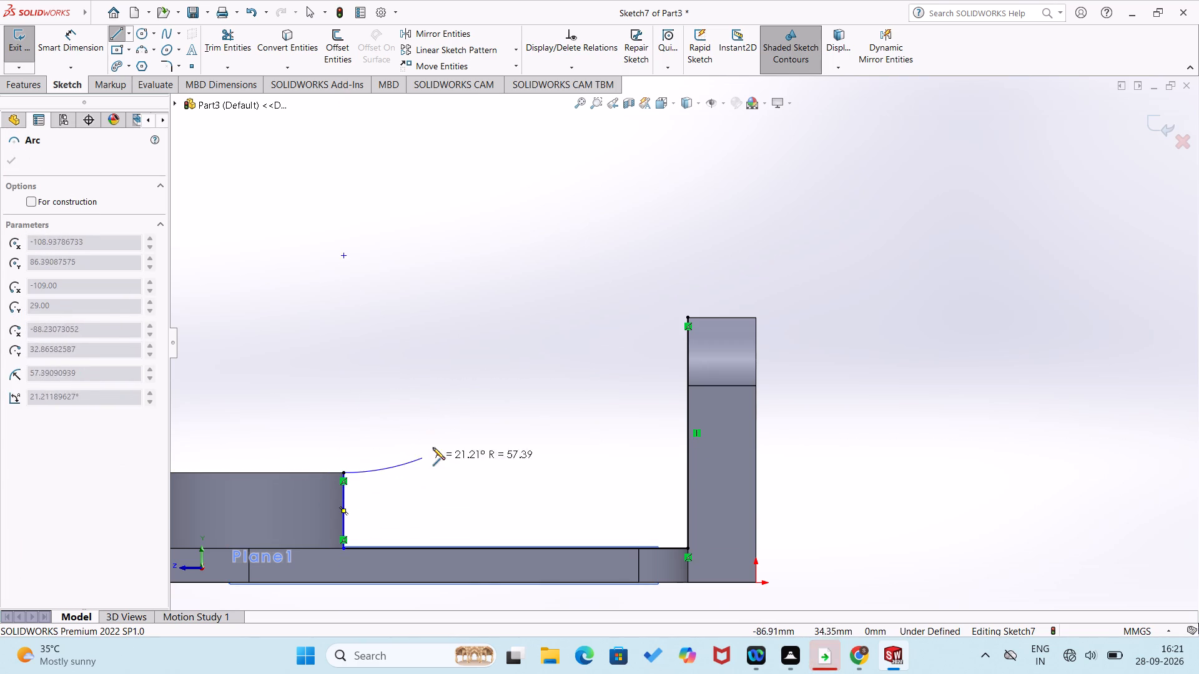
{"action": "left_click", "coordinate": [686, 318]}
Dimension the rib profile's bottom line along the arm and set its length to 91 mm.
{"action": "right_click_drag", "start_coordinate": [548, 358], "coordinate": [555, 195]}
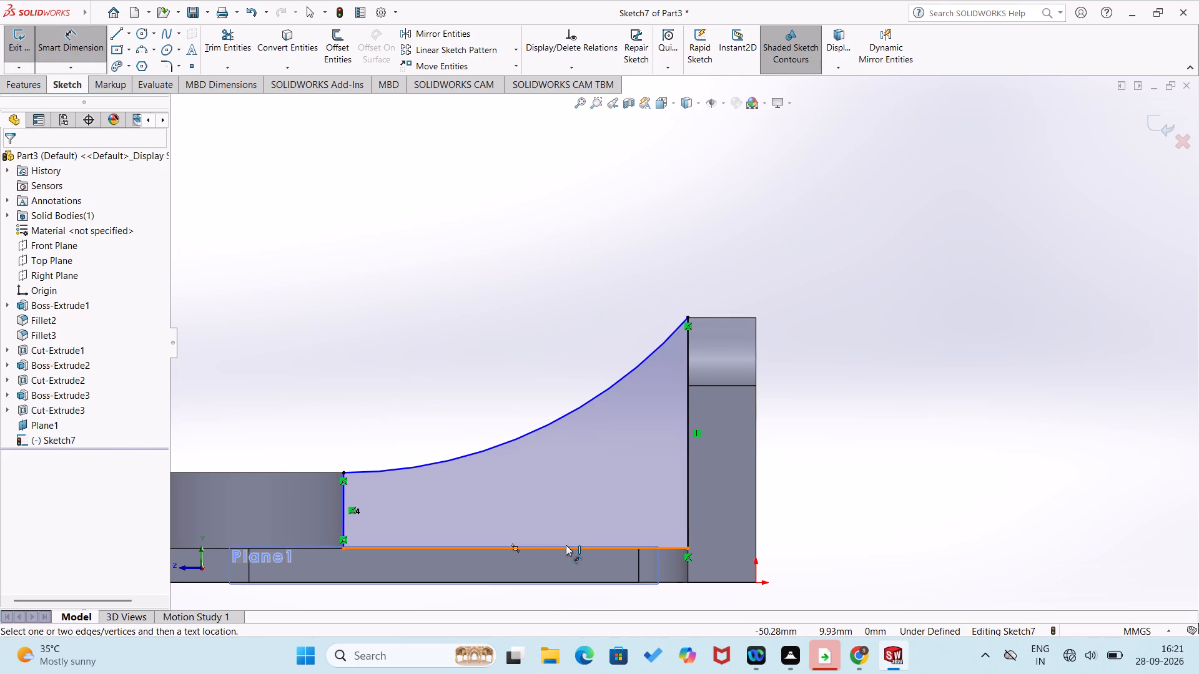
{"action": "left_click_drag", "start_coordinate": [566, 545], "coordinate": [566, 552]}
{"action": "left_click", "coordinate": [560, 567]}
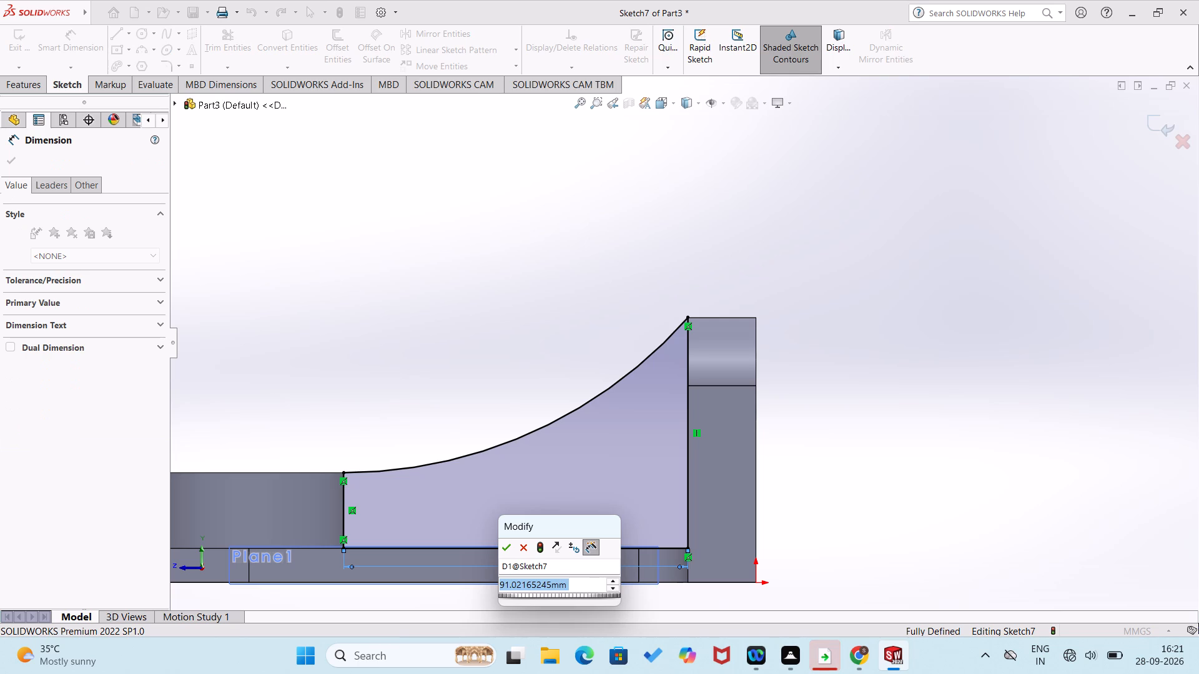
{"action": "key", "text": "9"}
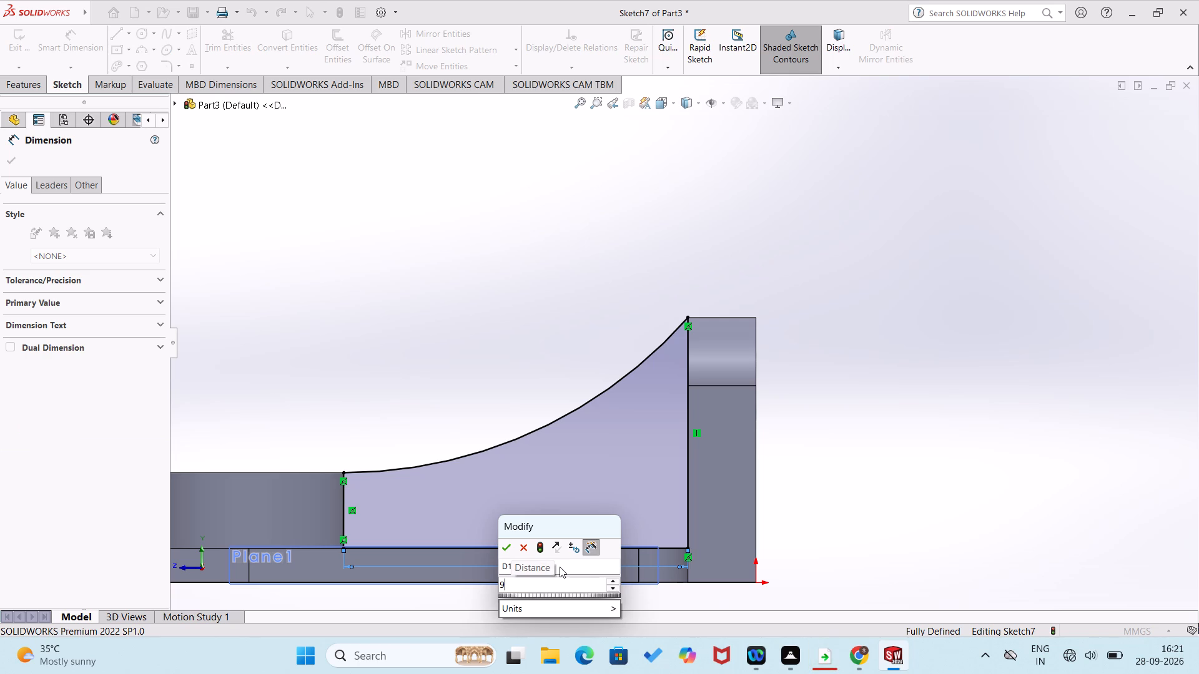
{"action": "key", "text": "0"}
{"action": "key", "text": "Return"}
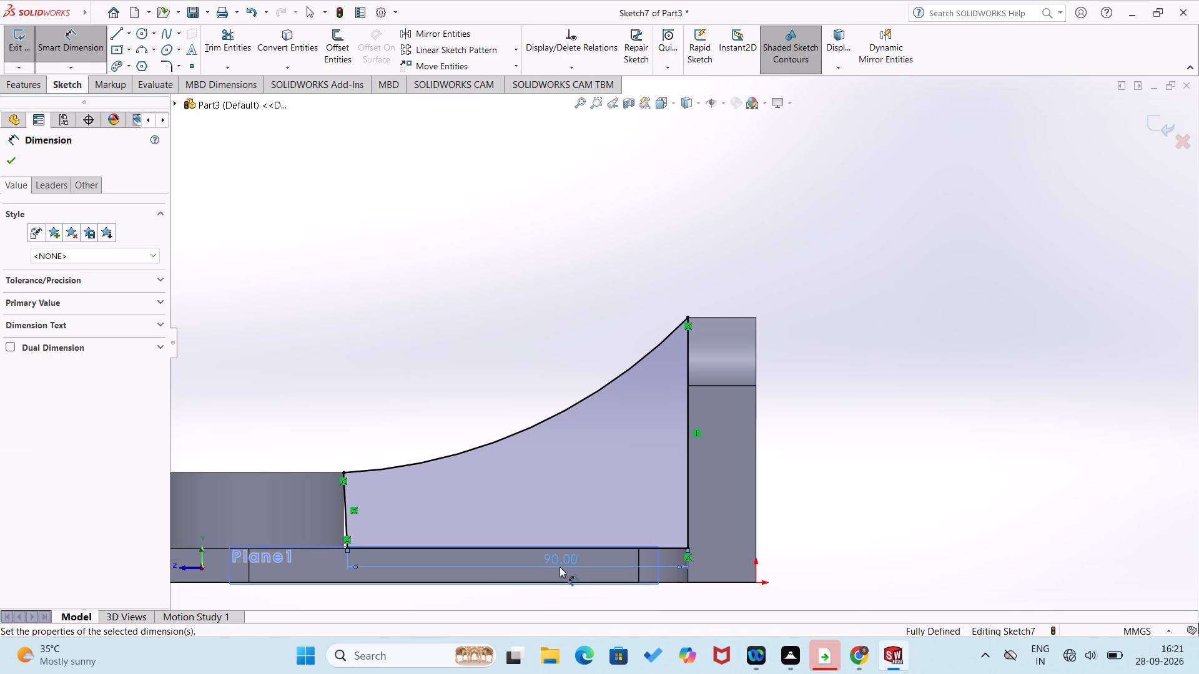
{"action": "key", "text": "9"}
{"action": "double_click", "coordinate": [560, 567]}
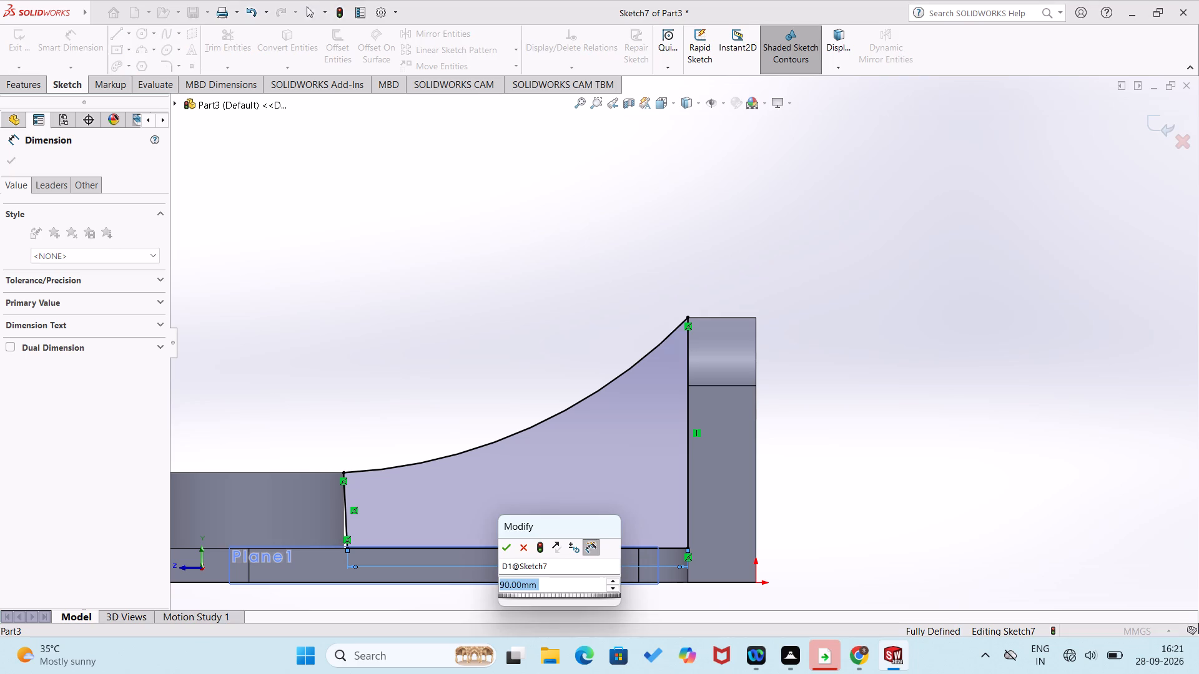
{"action": "type", "text": "91"}
{"action": "key", "text": "Return"}
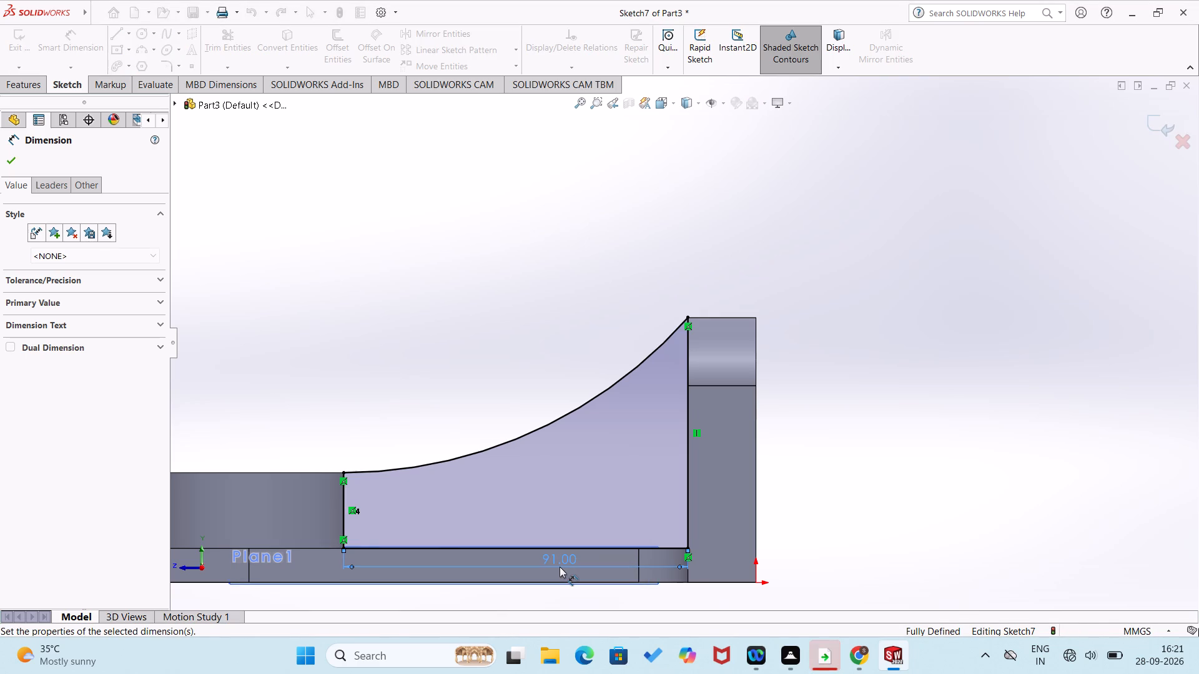
{"action": "left_click", "coordinate": [503, 379]}
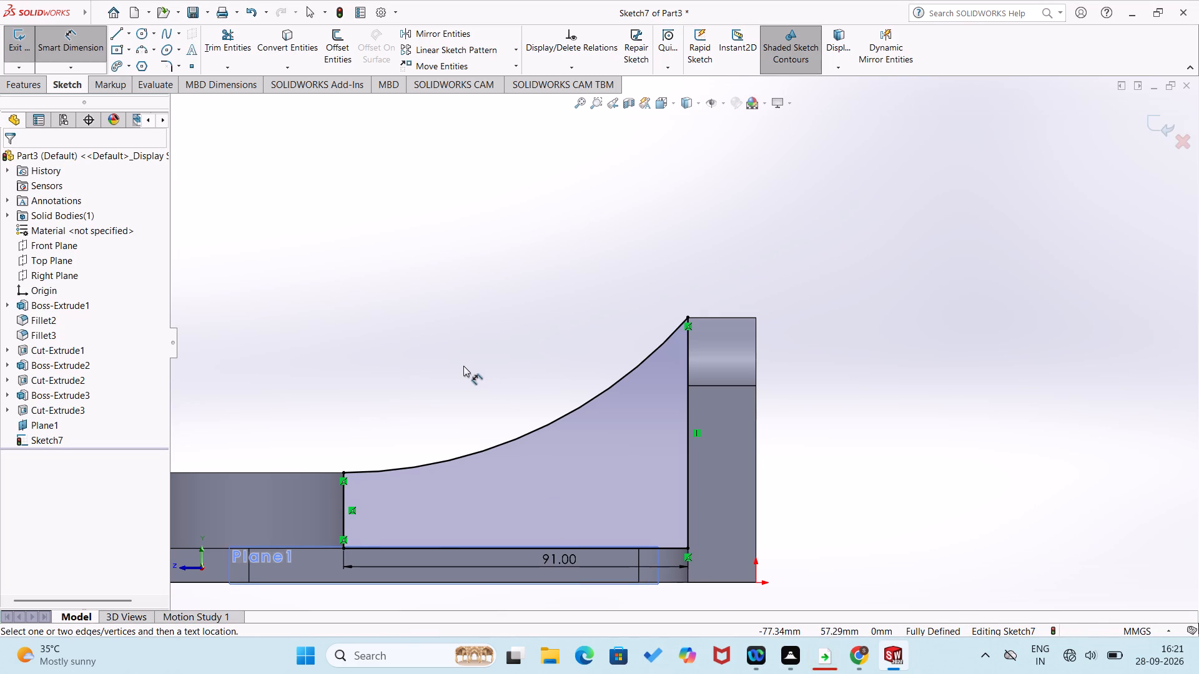
Start a boss extrusion of the curved rib profile between the round boss and the plate.
{"action": "middle_click_drag", "start_coordinate": [445, 364], "coordinate": [428, 452]}
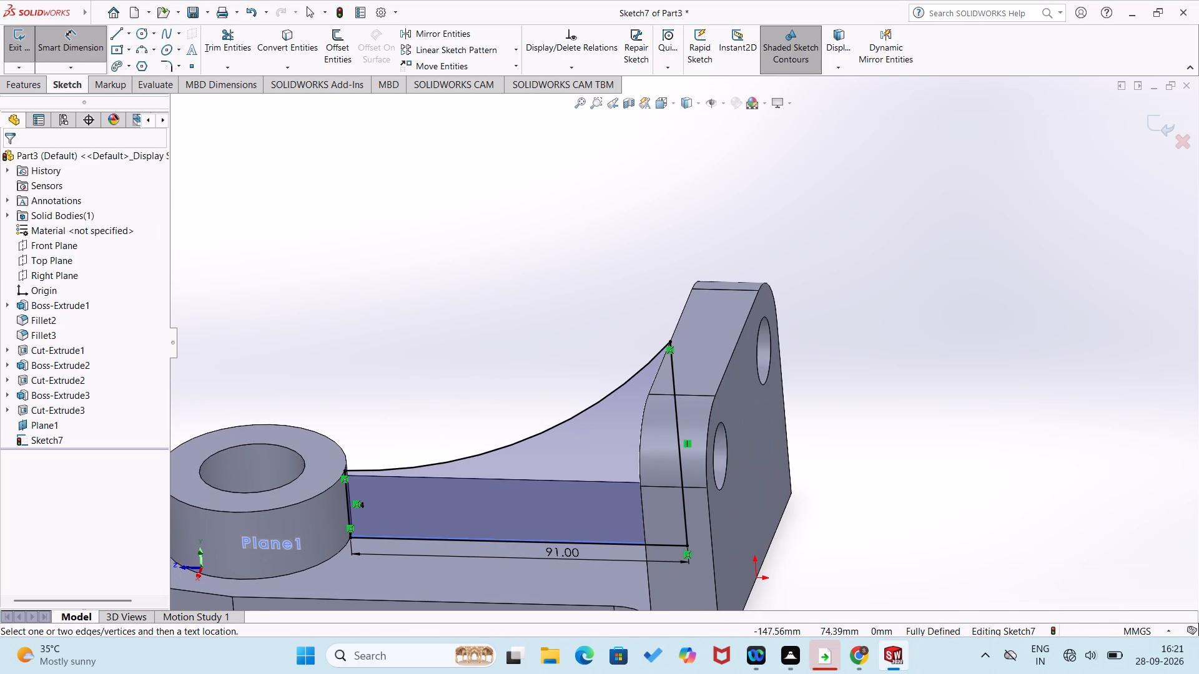
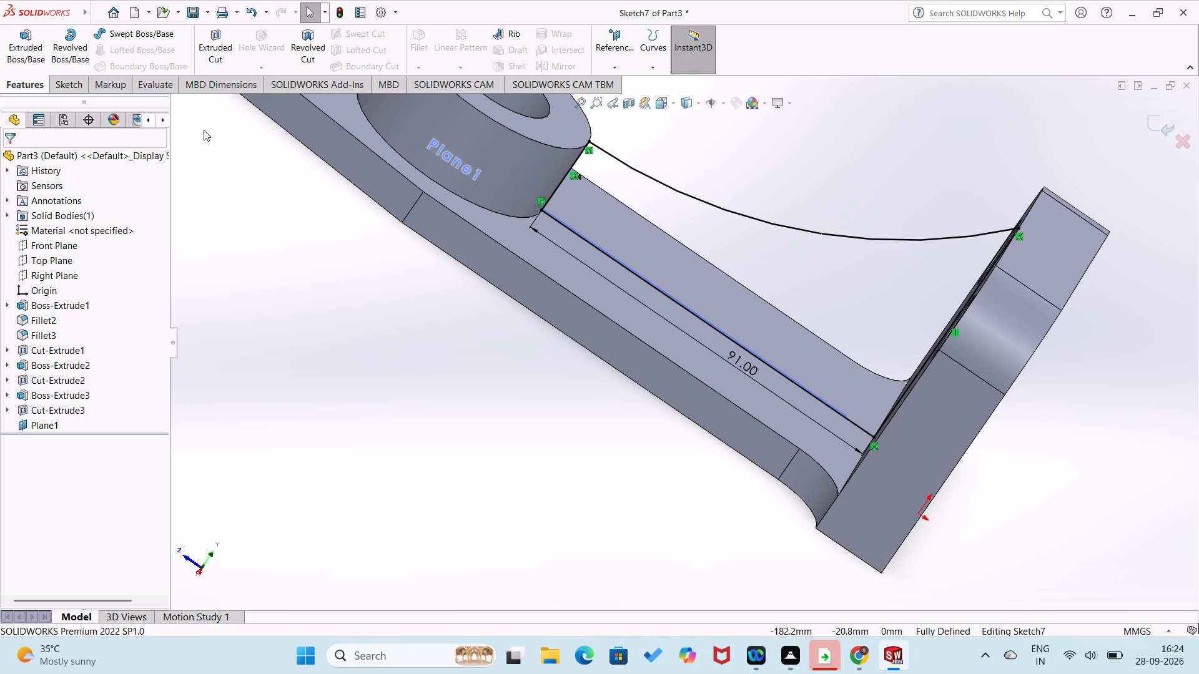
Delete the whole rib profile: the arc, the boss-side vertical line, the 91 mm dimension, the bottom line and the plate-side vertical line.
{"action": "key", "text": "ctrl+8"}
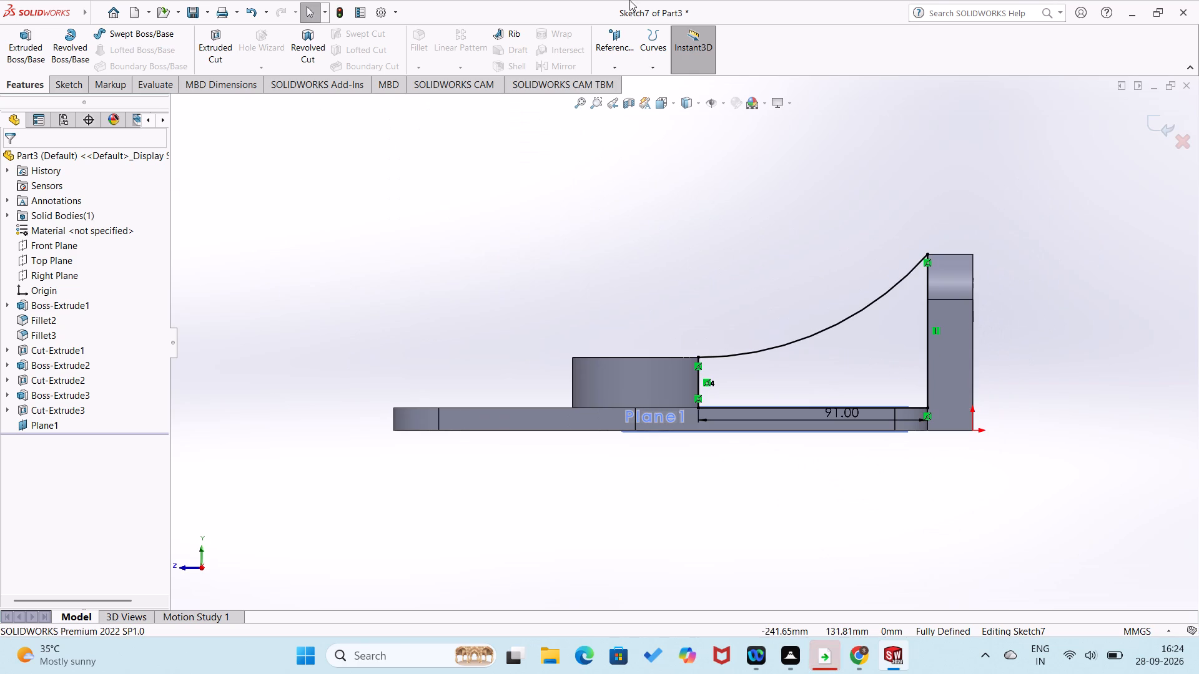
{"action": "left_click", "coordinate": [852, 315]}
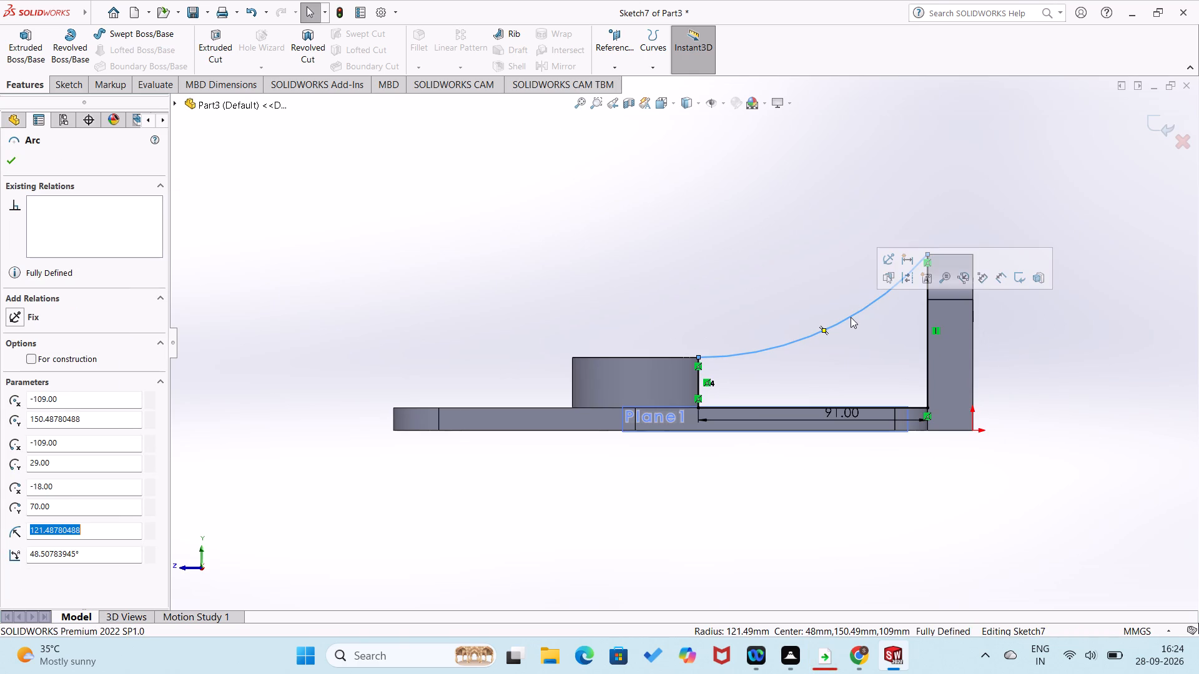
{"action": "key", "text": "Delete"}
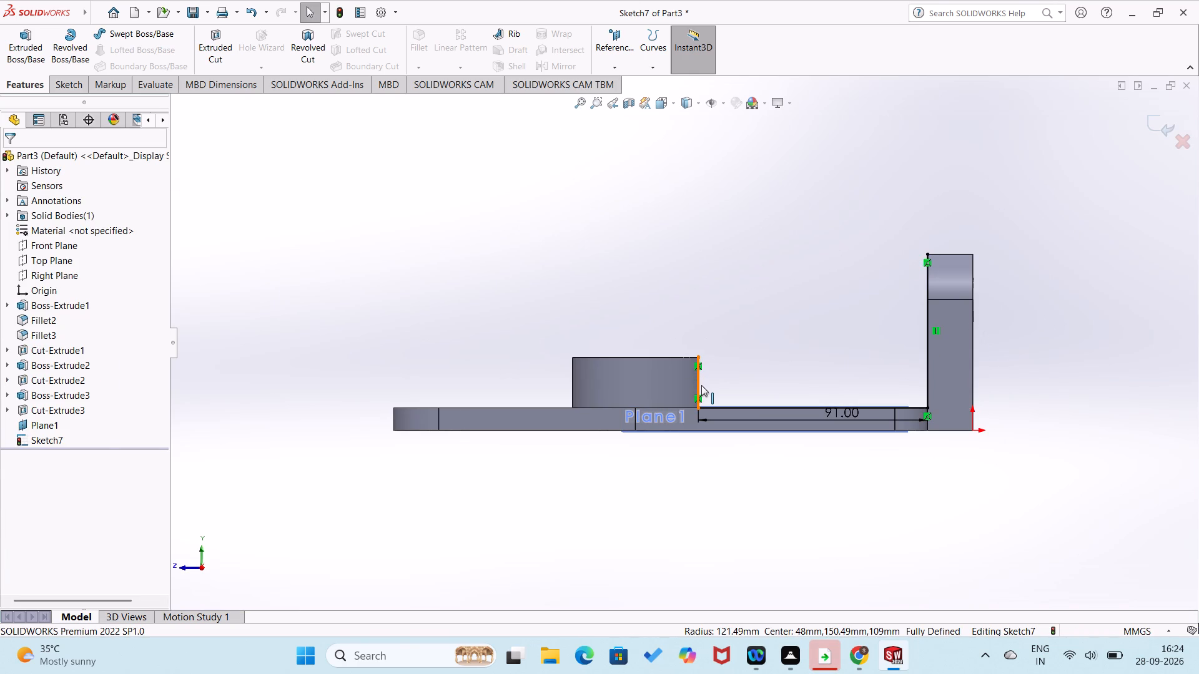
{"action": "left_click", "coordinate": [701, 385]}
{"action": "key", "text": "Delete"}
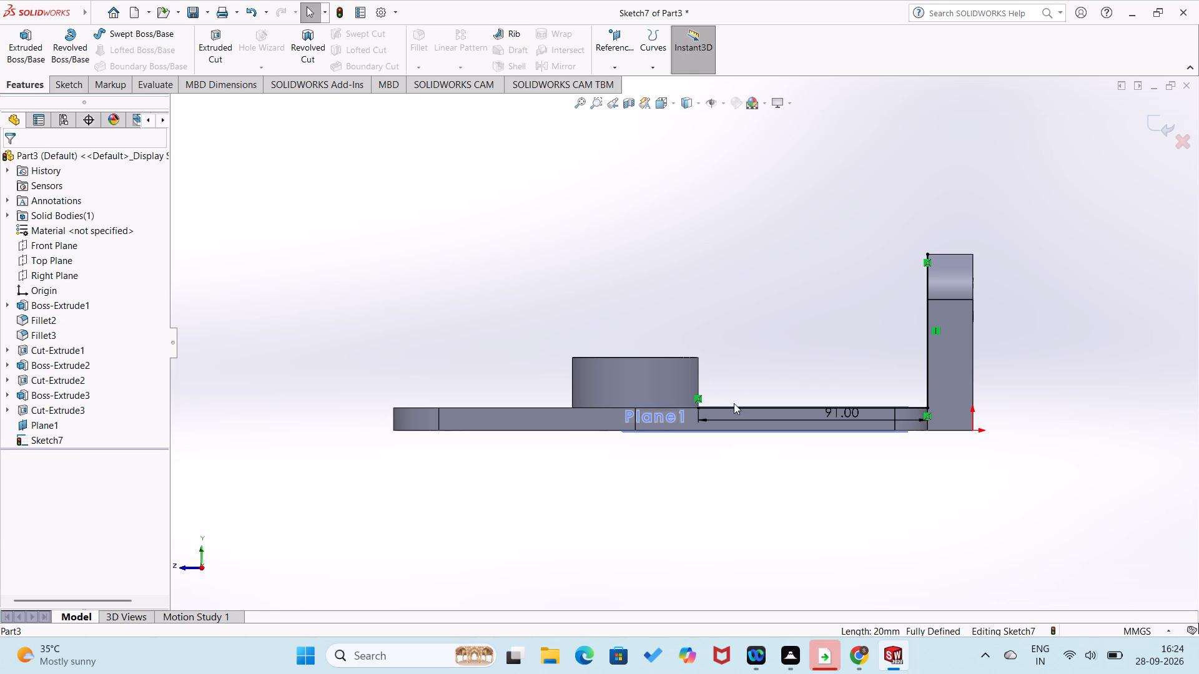
{"action": "left_click", "coordinate": [736, 419]}
{"action": "key", "text": "Delete"}
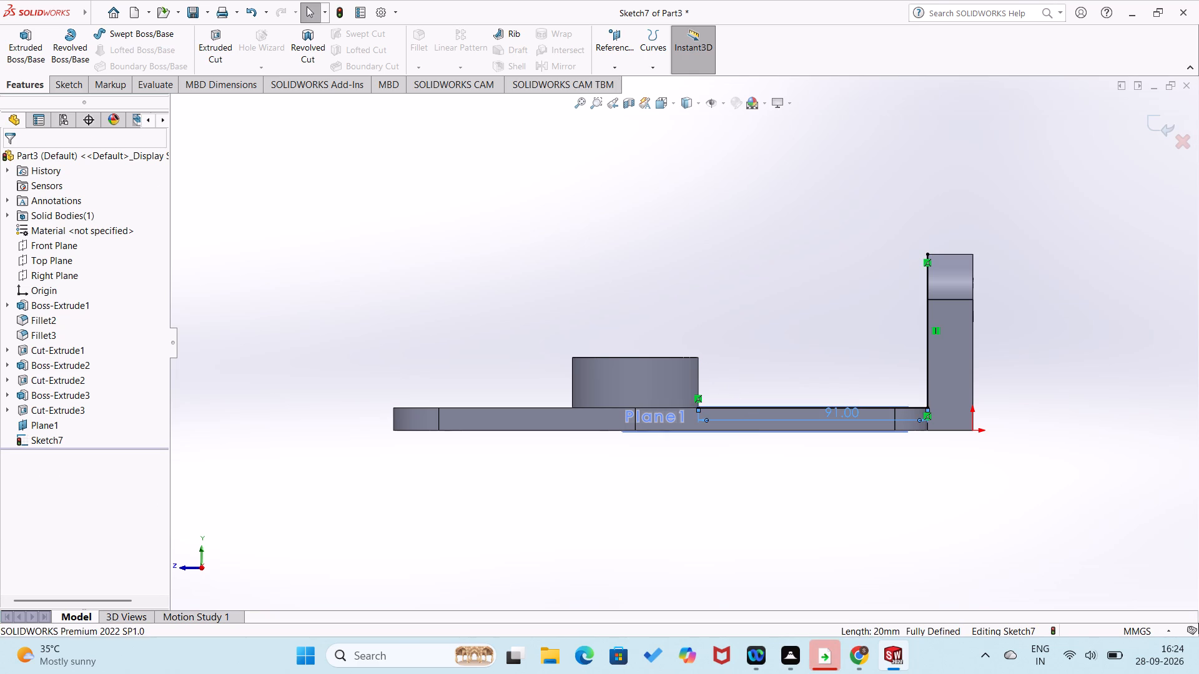
{"action": "key", "text": "Delete"}
{"action": "left_click", "coordinate": [755, 410]}
{"action": "key", "text": "Delete"}
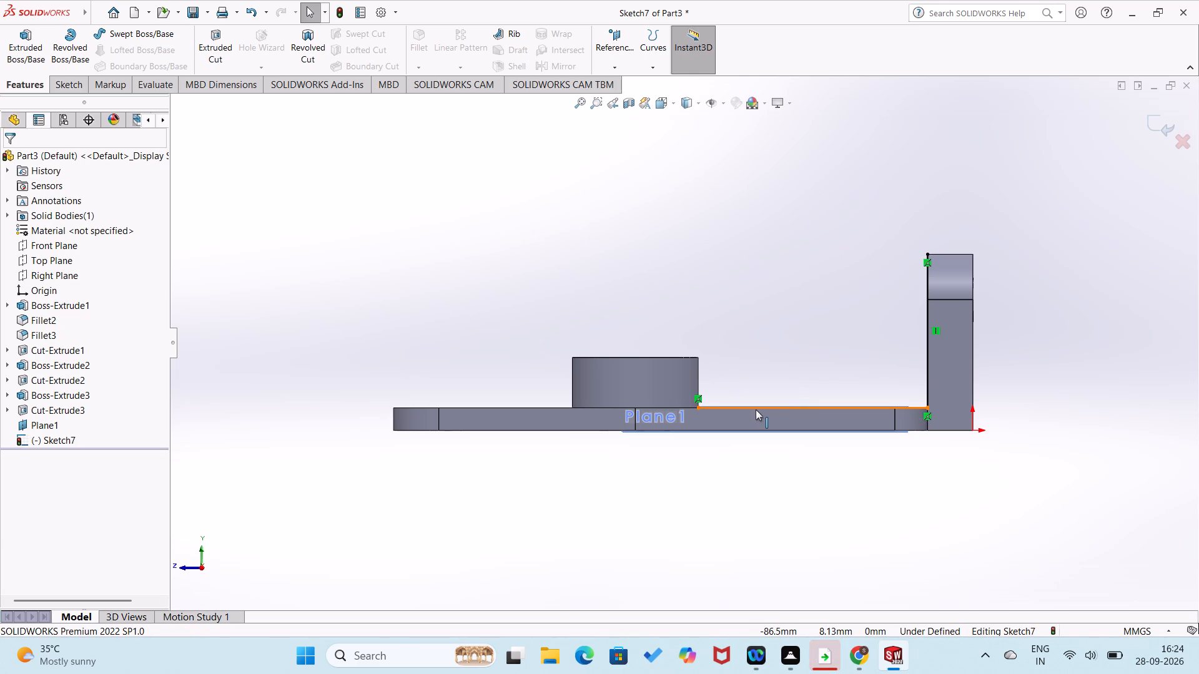
{"action": "left_click", "coordinate": [927, 374]}
{"action": "key", "text": "Delete"}
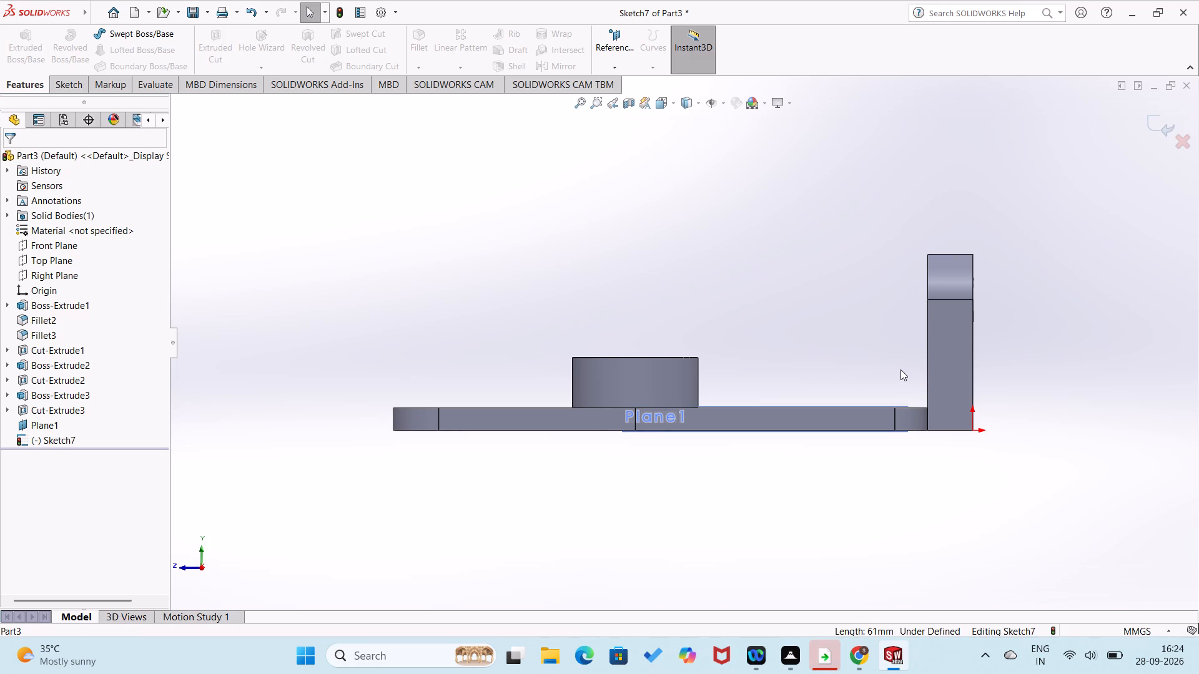
Sketch a straight sloped line about 100 mm long from the round boss's top corner to the plate's top inner corner.
{"action": "right_click_drag", "start_coordinate": [871, 288], "coordinate": [796, 310]}
{"action": "left_click_drag", "start_coordinate": [698, 358], "coordinate": [708, 351]}
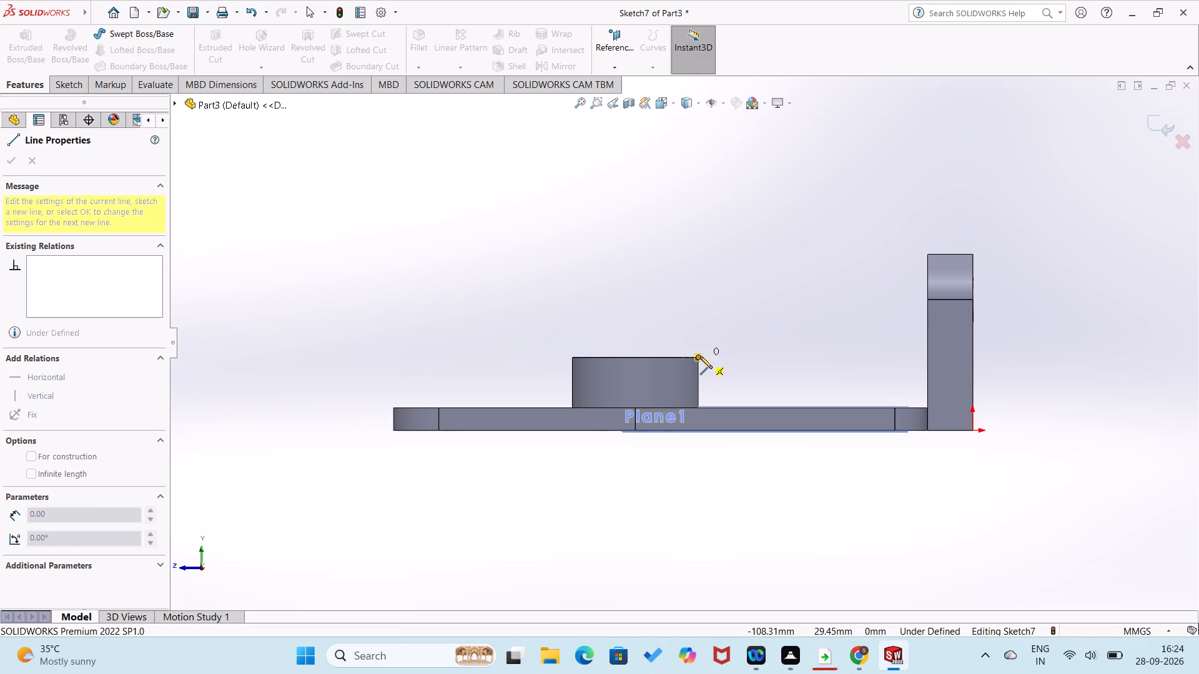
{"action": "left_click", "coordinate": [927, 253]}
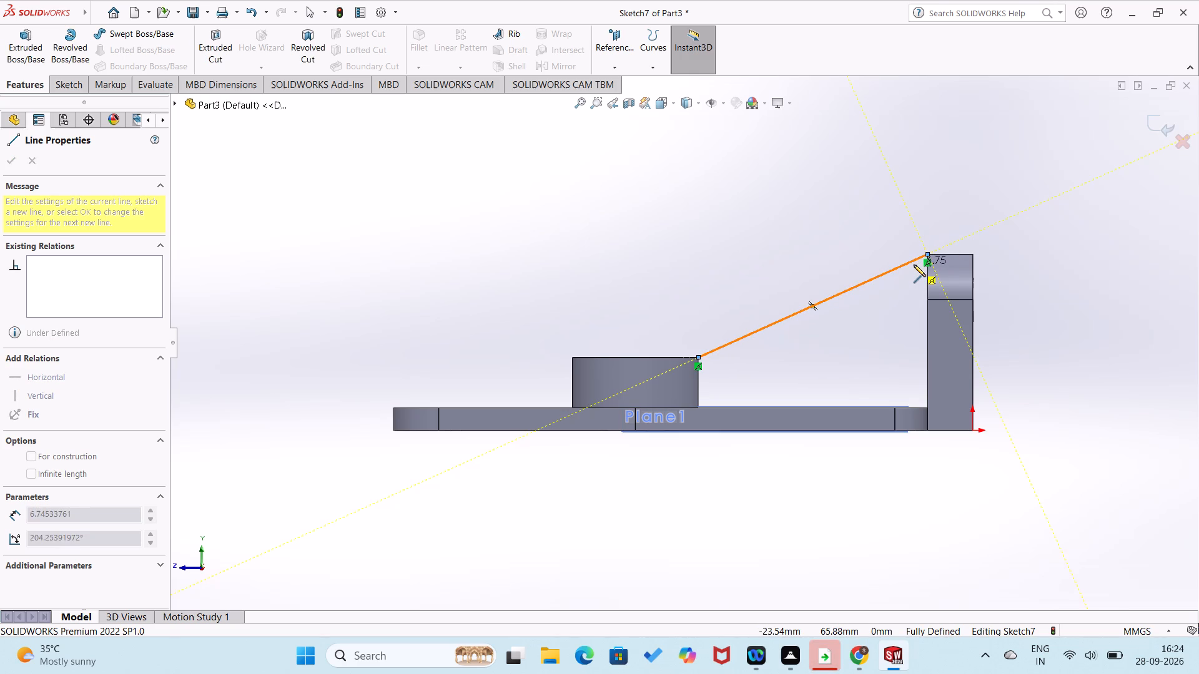
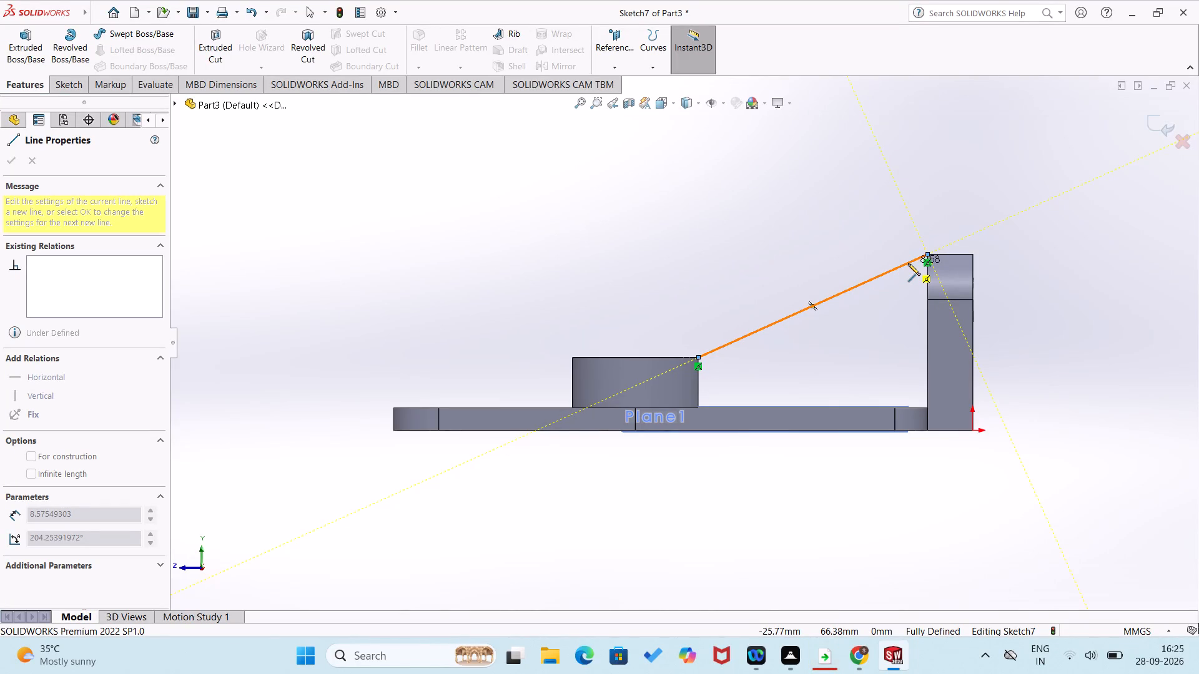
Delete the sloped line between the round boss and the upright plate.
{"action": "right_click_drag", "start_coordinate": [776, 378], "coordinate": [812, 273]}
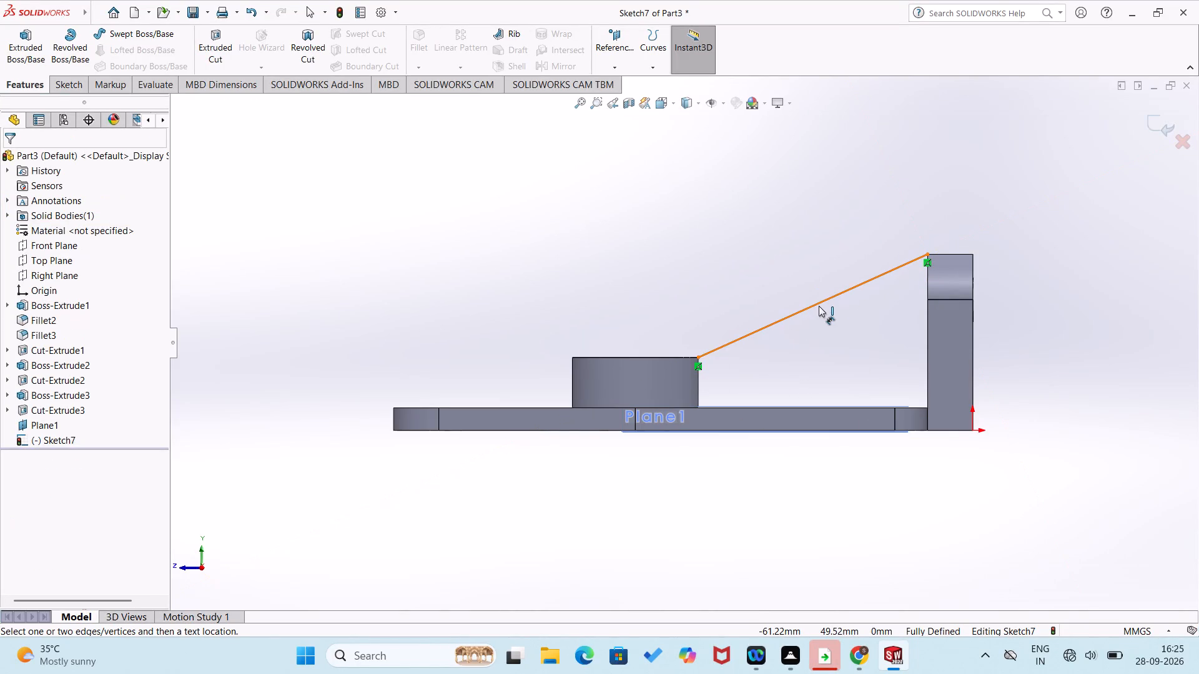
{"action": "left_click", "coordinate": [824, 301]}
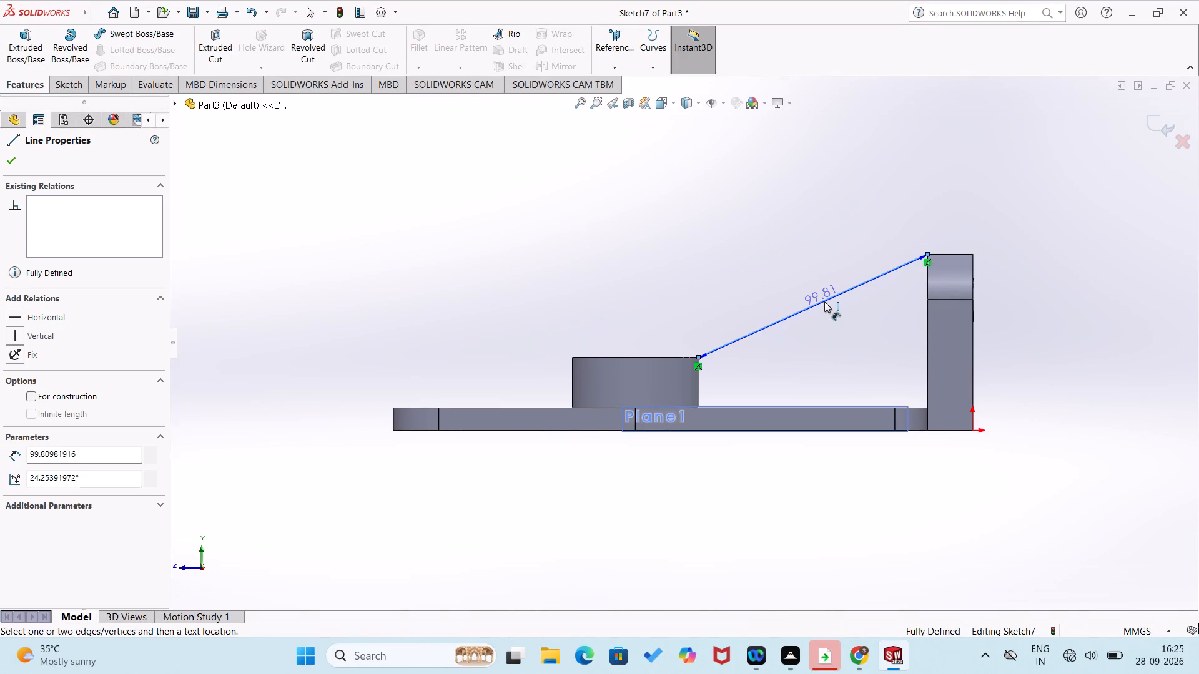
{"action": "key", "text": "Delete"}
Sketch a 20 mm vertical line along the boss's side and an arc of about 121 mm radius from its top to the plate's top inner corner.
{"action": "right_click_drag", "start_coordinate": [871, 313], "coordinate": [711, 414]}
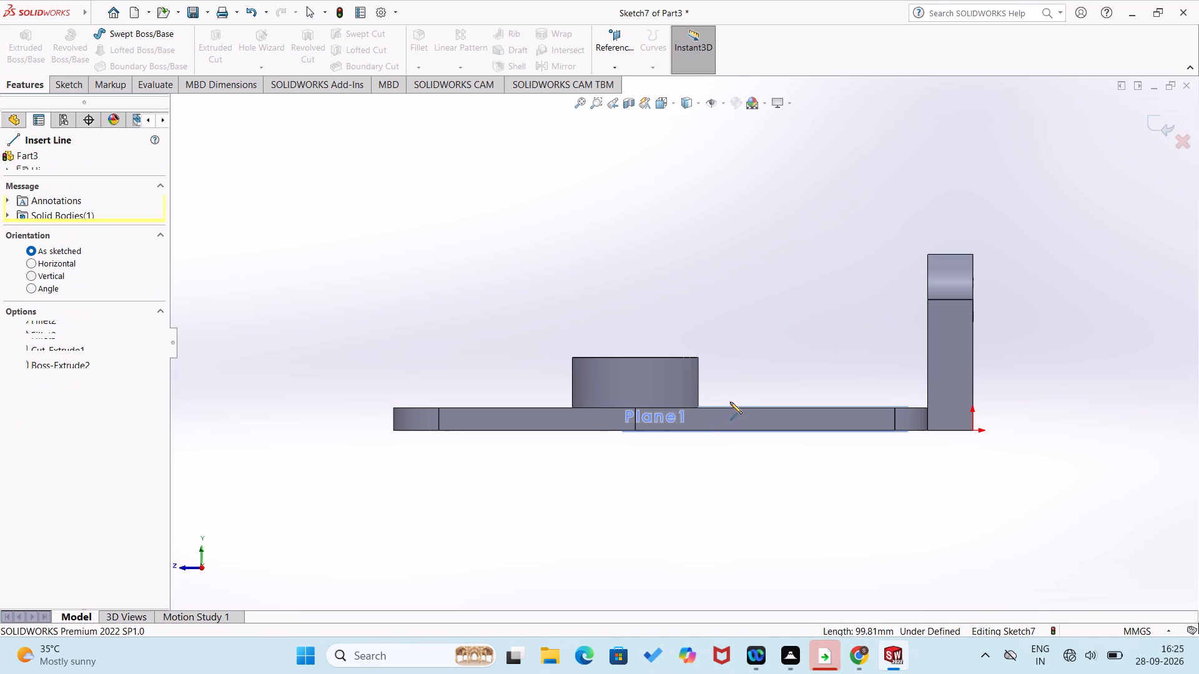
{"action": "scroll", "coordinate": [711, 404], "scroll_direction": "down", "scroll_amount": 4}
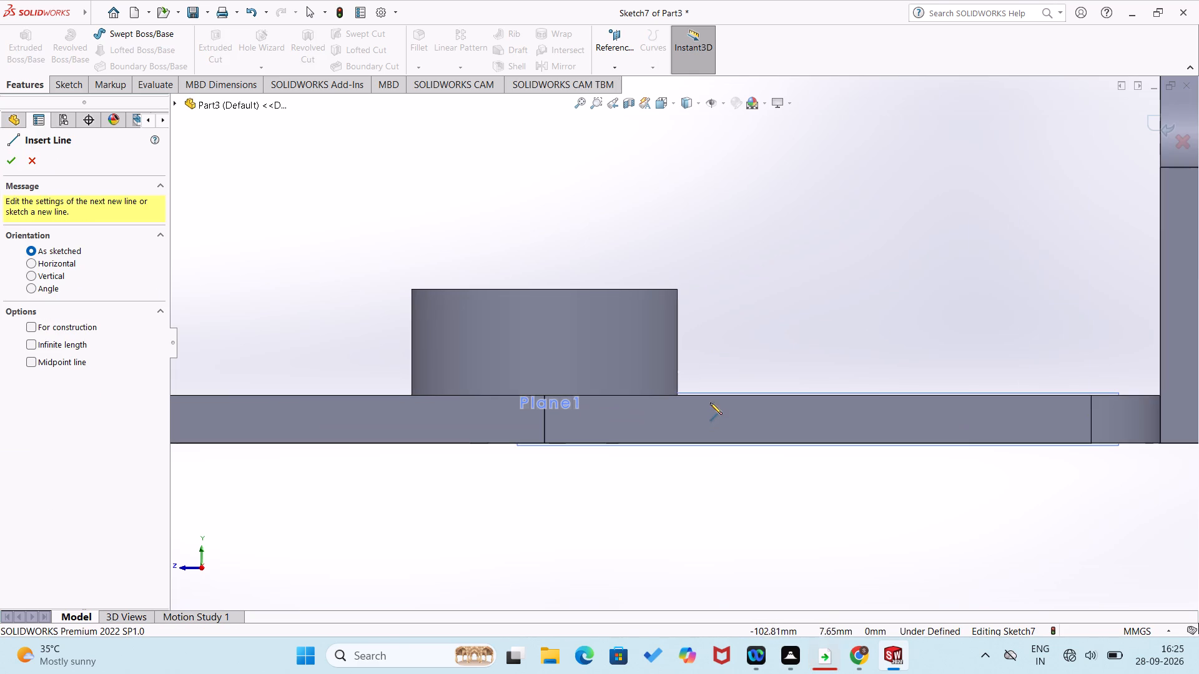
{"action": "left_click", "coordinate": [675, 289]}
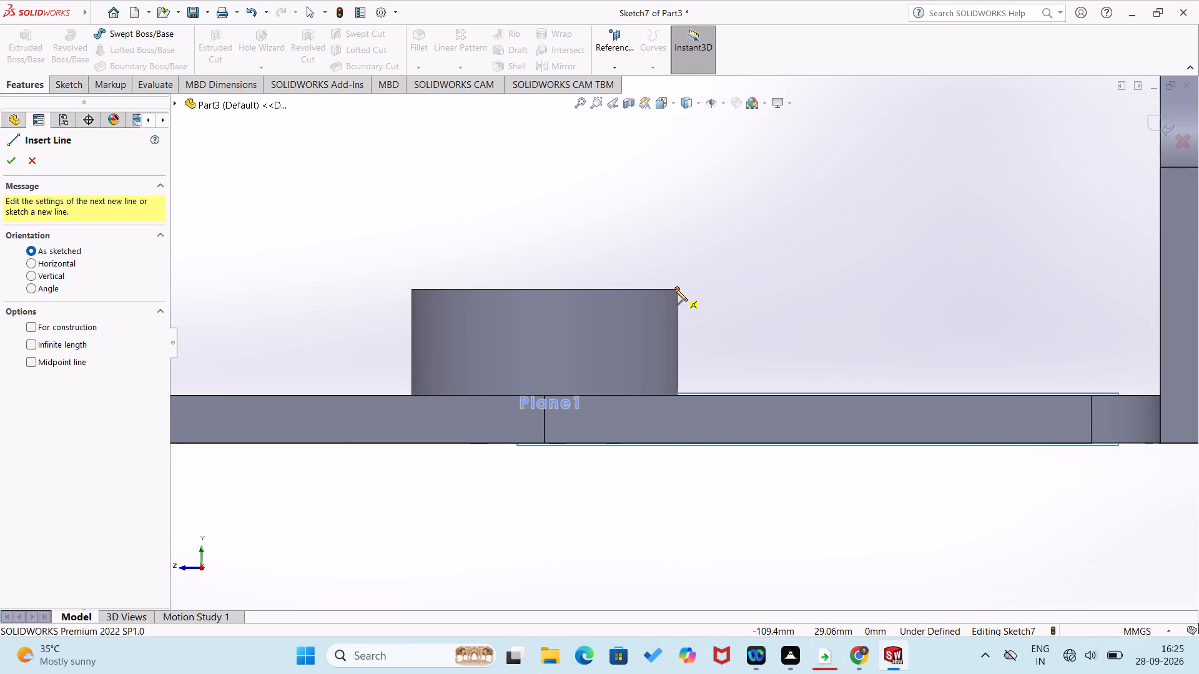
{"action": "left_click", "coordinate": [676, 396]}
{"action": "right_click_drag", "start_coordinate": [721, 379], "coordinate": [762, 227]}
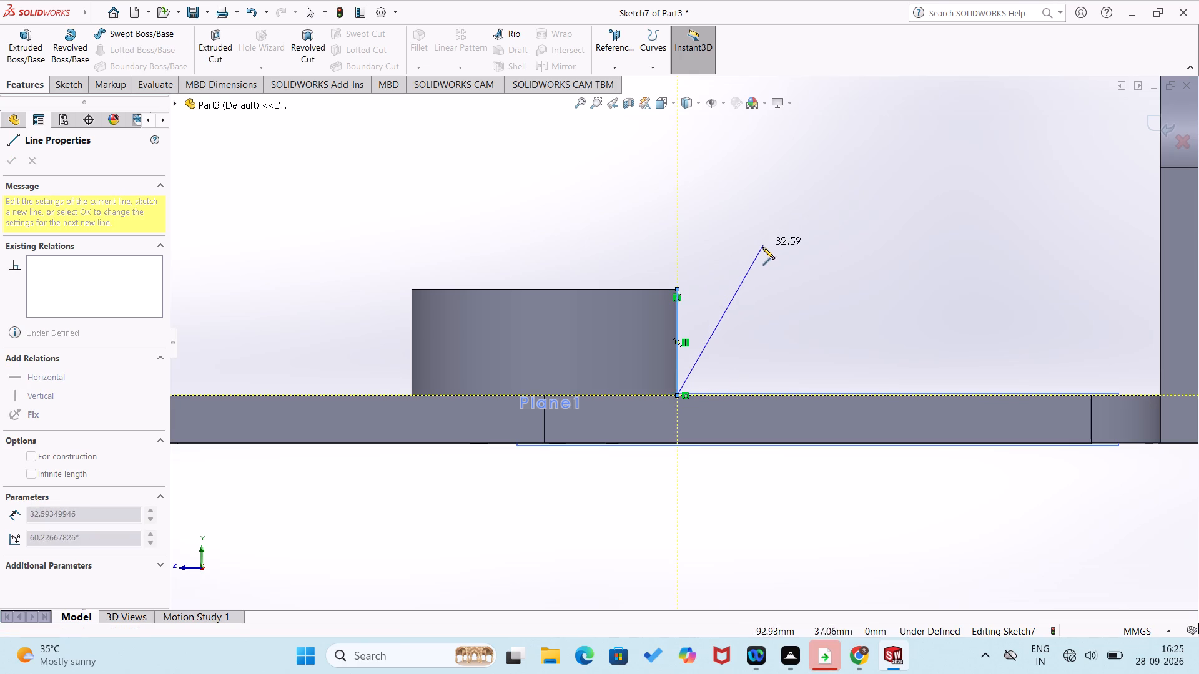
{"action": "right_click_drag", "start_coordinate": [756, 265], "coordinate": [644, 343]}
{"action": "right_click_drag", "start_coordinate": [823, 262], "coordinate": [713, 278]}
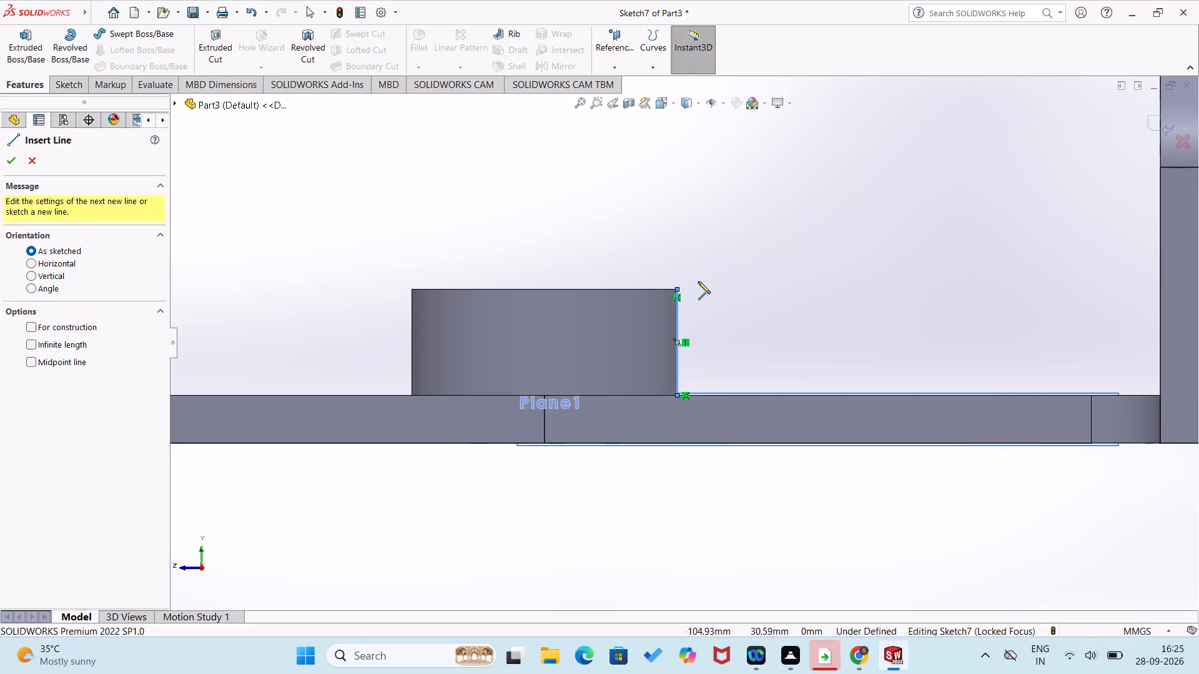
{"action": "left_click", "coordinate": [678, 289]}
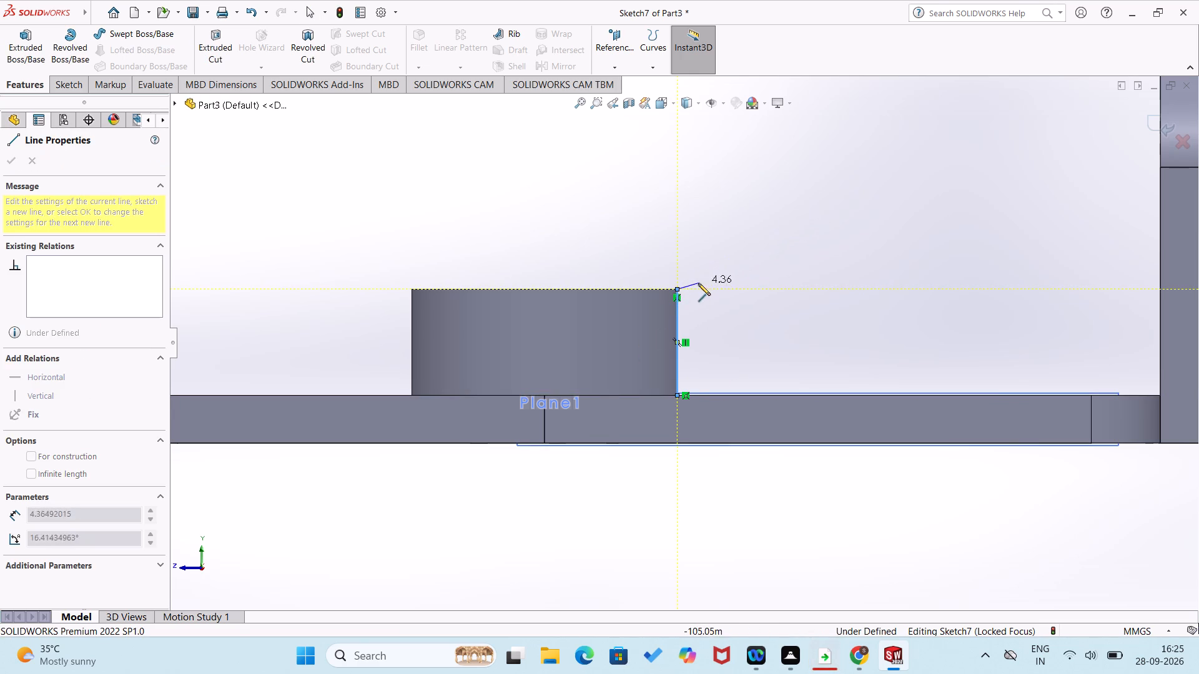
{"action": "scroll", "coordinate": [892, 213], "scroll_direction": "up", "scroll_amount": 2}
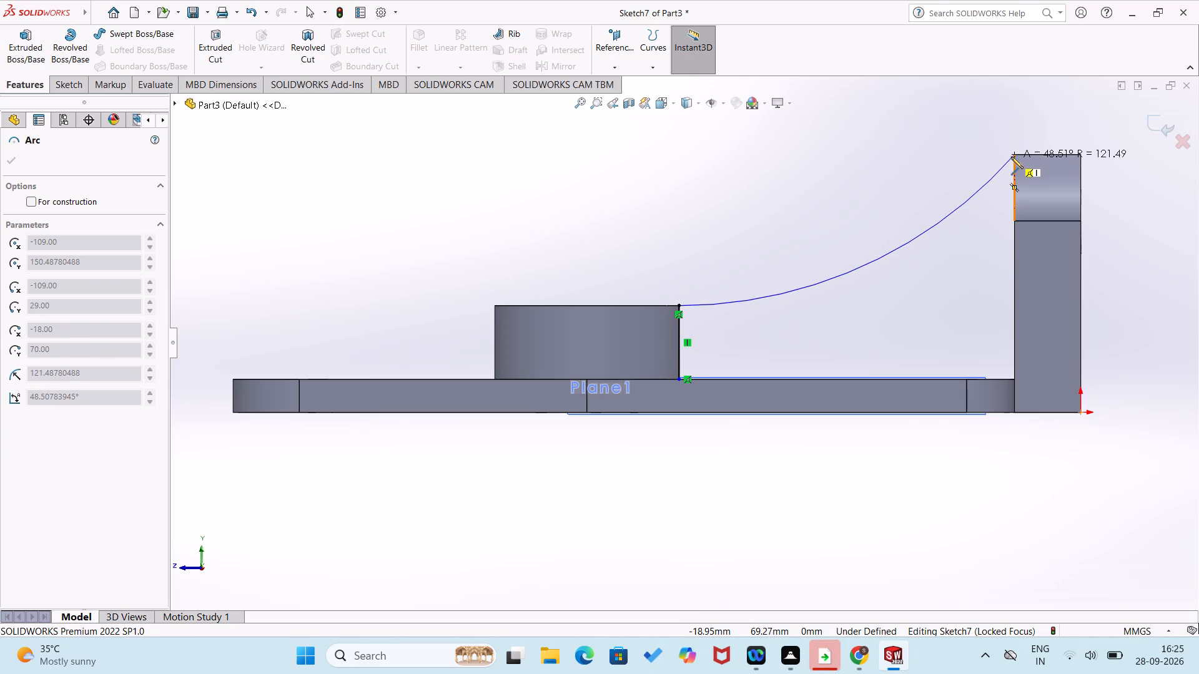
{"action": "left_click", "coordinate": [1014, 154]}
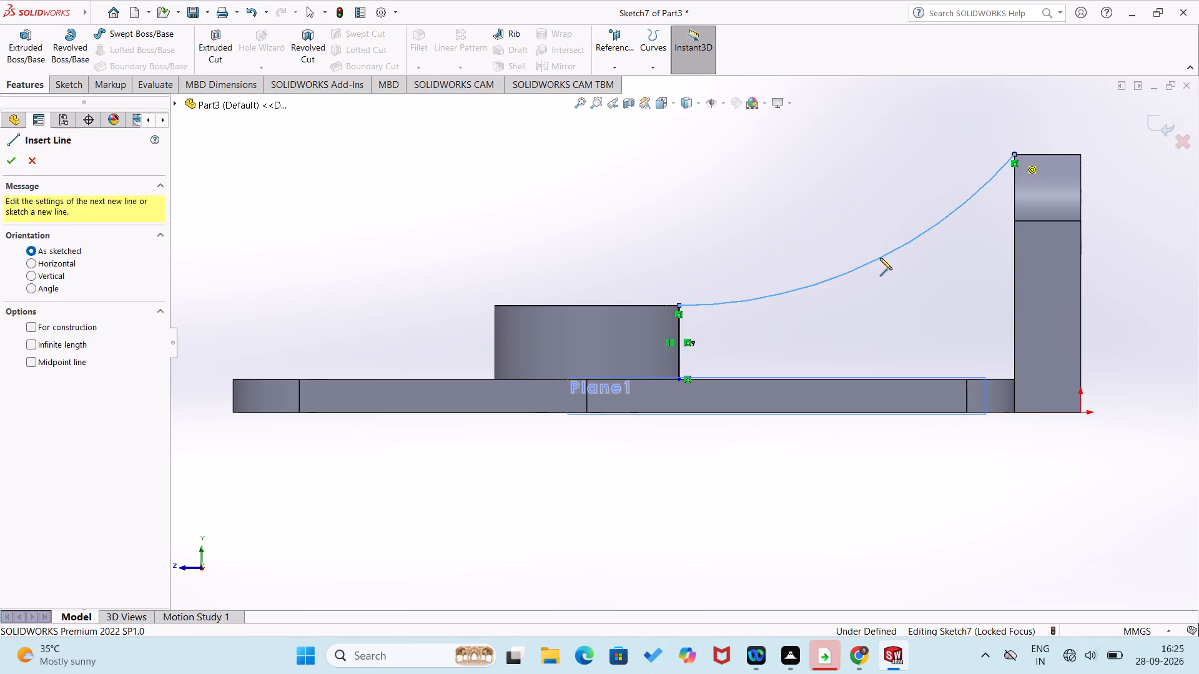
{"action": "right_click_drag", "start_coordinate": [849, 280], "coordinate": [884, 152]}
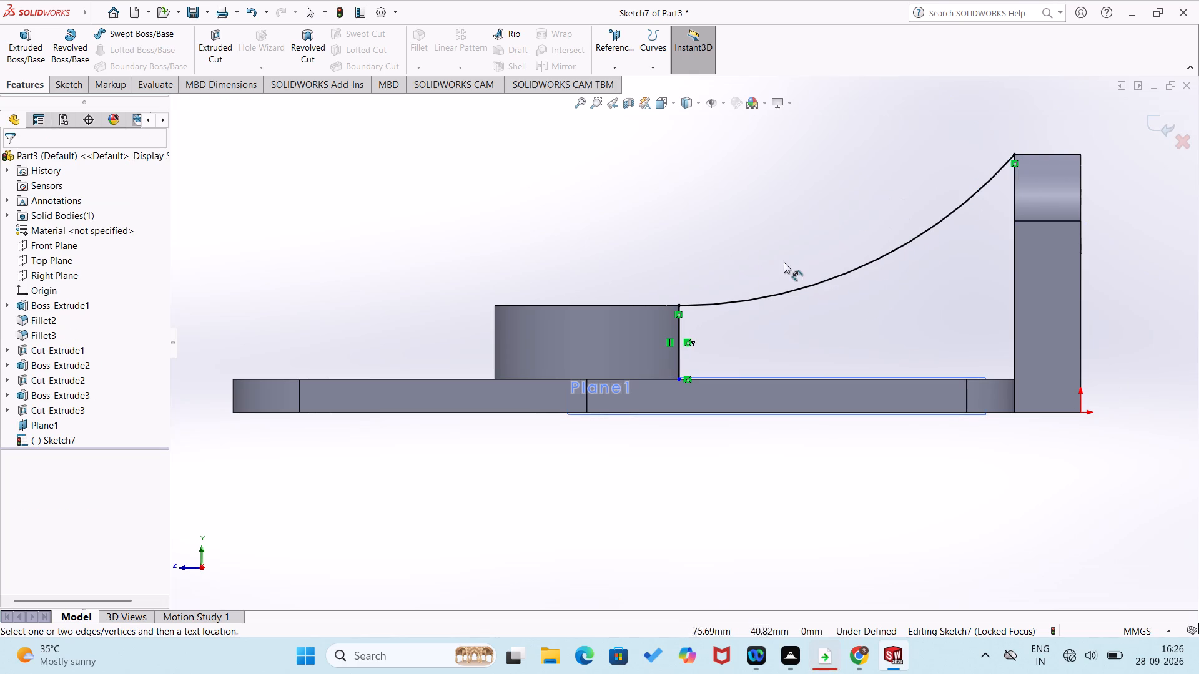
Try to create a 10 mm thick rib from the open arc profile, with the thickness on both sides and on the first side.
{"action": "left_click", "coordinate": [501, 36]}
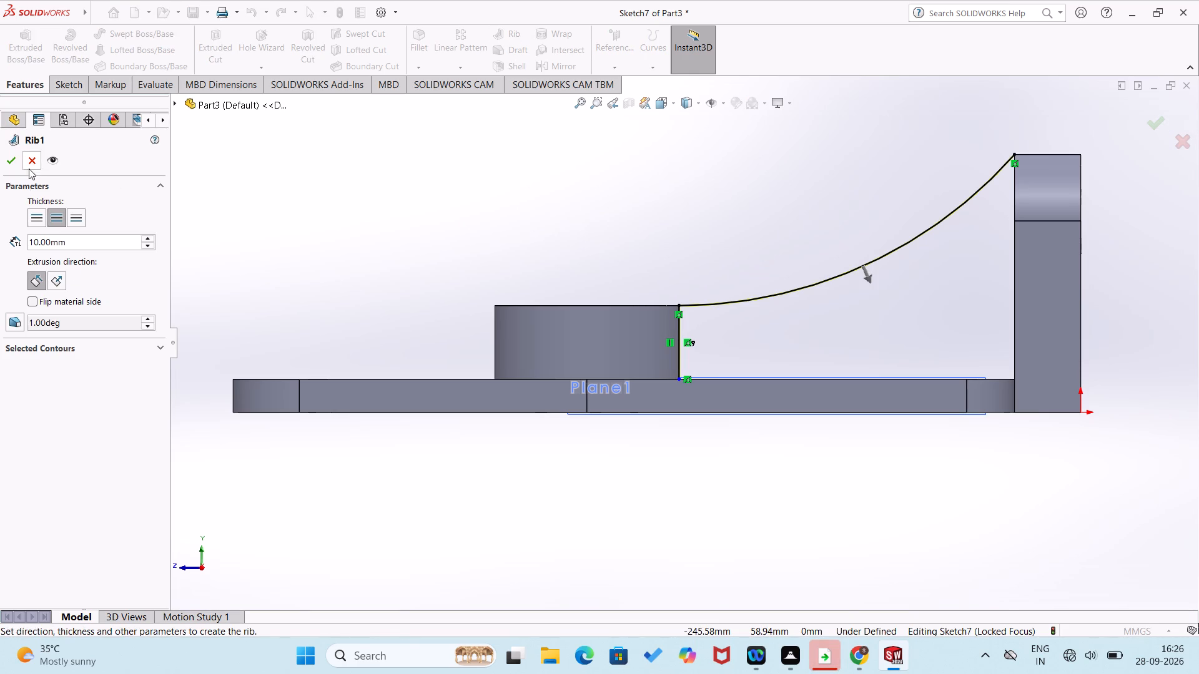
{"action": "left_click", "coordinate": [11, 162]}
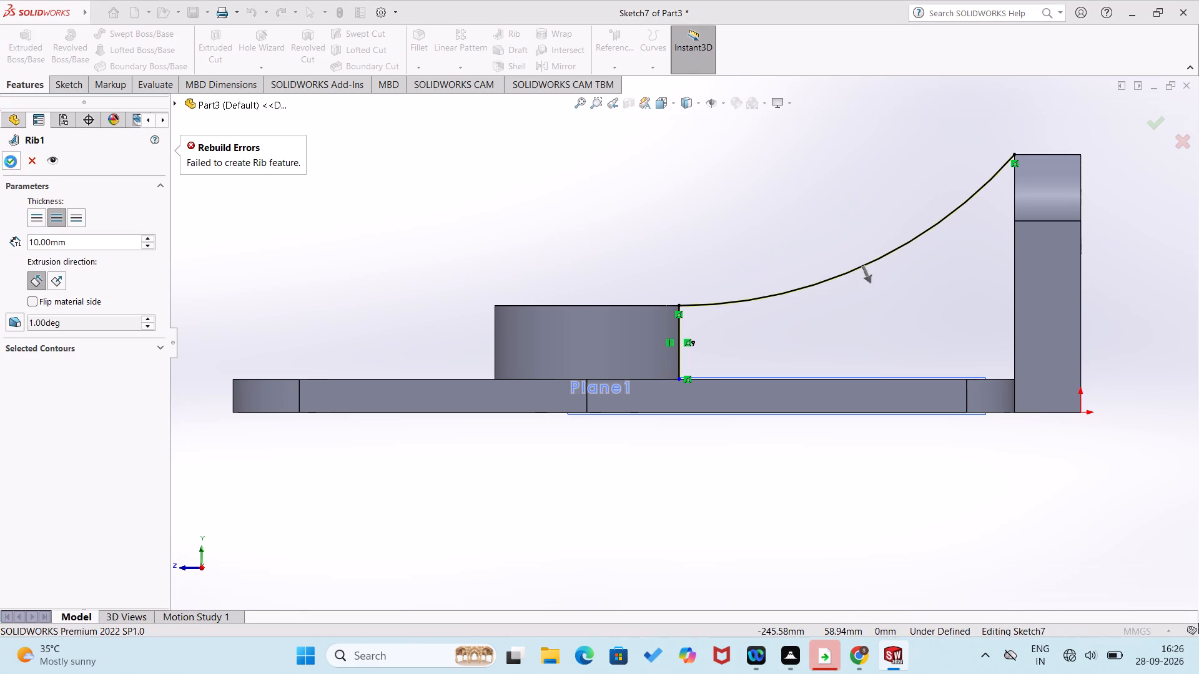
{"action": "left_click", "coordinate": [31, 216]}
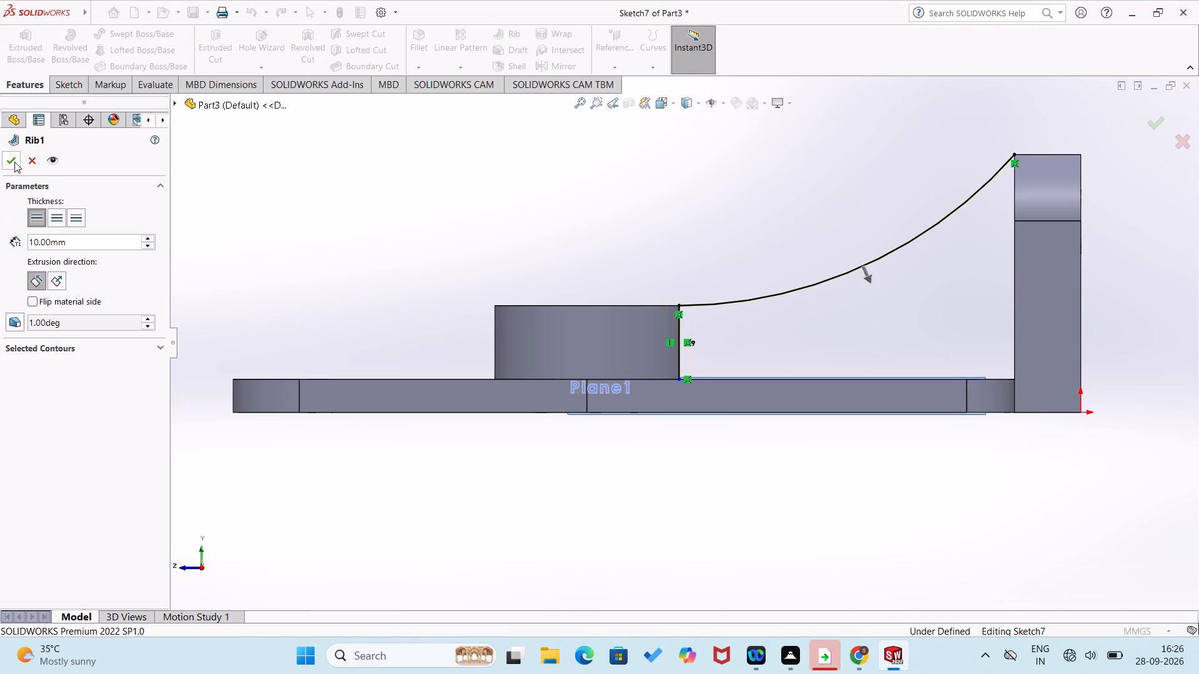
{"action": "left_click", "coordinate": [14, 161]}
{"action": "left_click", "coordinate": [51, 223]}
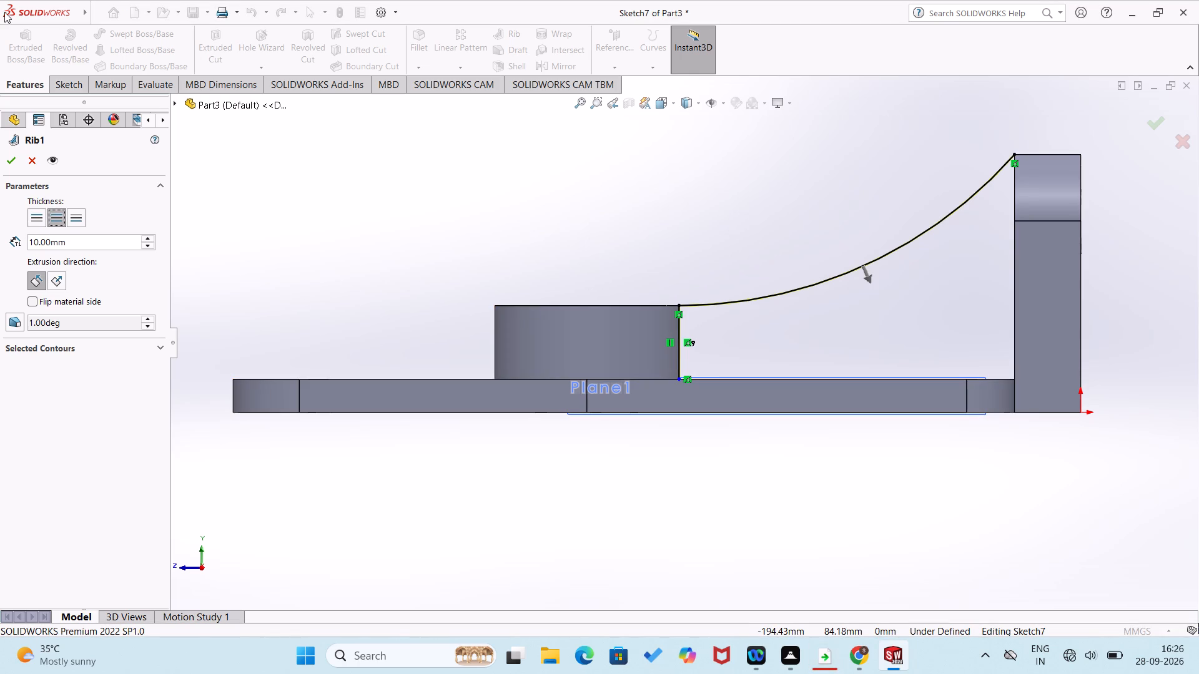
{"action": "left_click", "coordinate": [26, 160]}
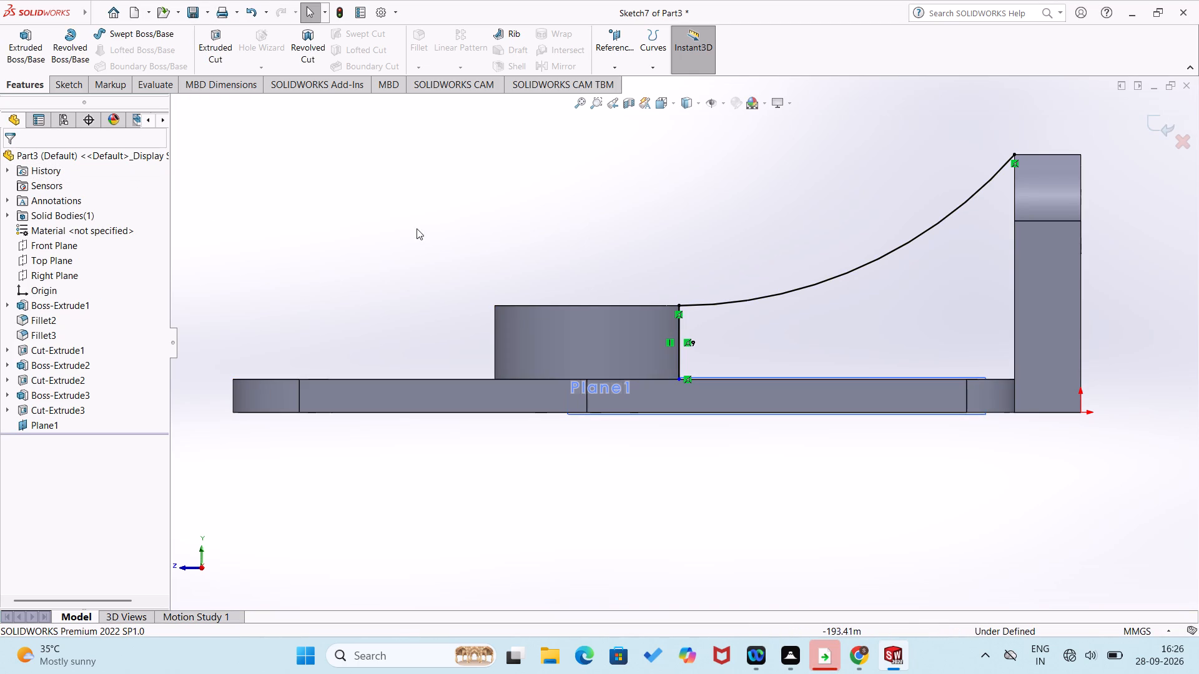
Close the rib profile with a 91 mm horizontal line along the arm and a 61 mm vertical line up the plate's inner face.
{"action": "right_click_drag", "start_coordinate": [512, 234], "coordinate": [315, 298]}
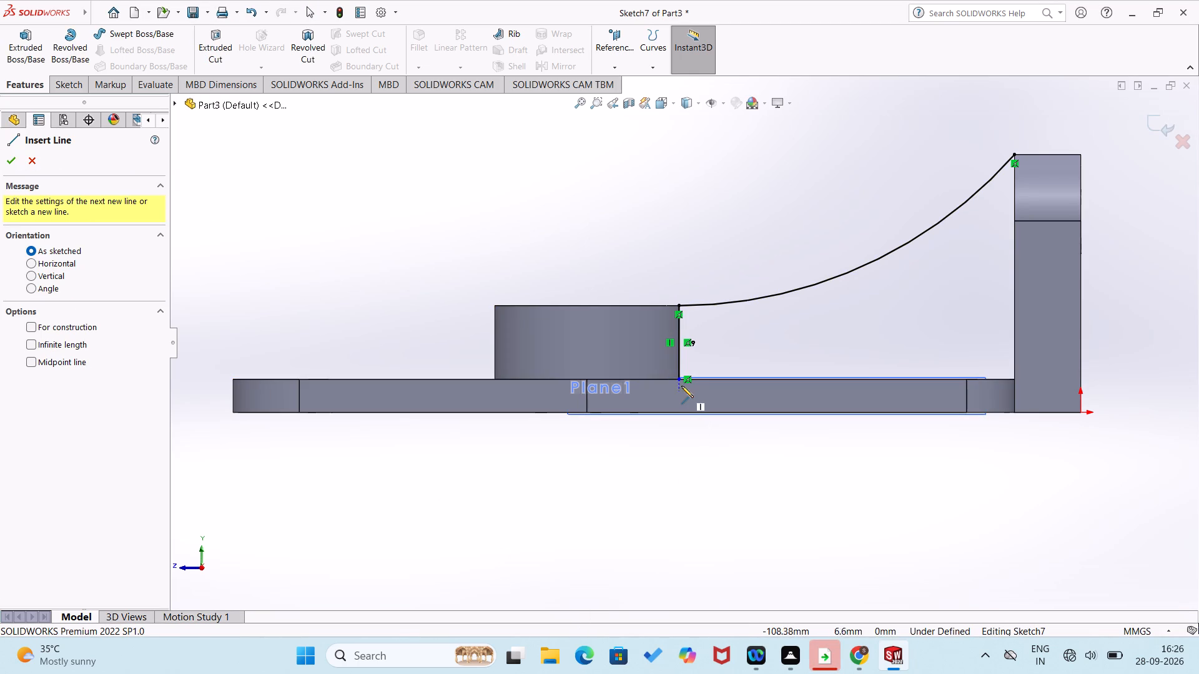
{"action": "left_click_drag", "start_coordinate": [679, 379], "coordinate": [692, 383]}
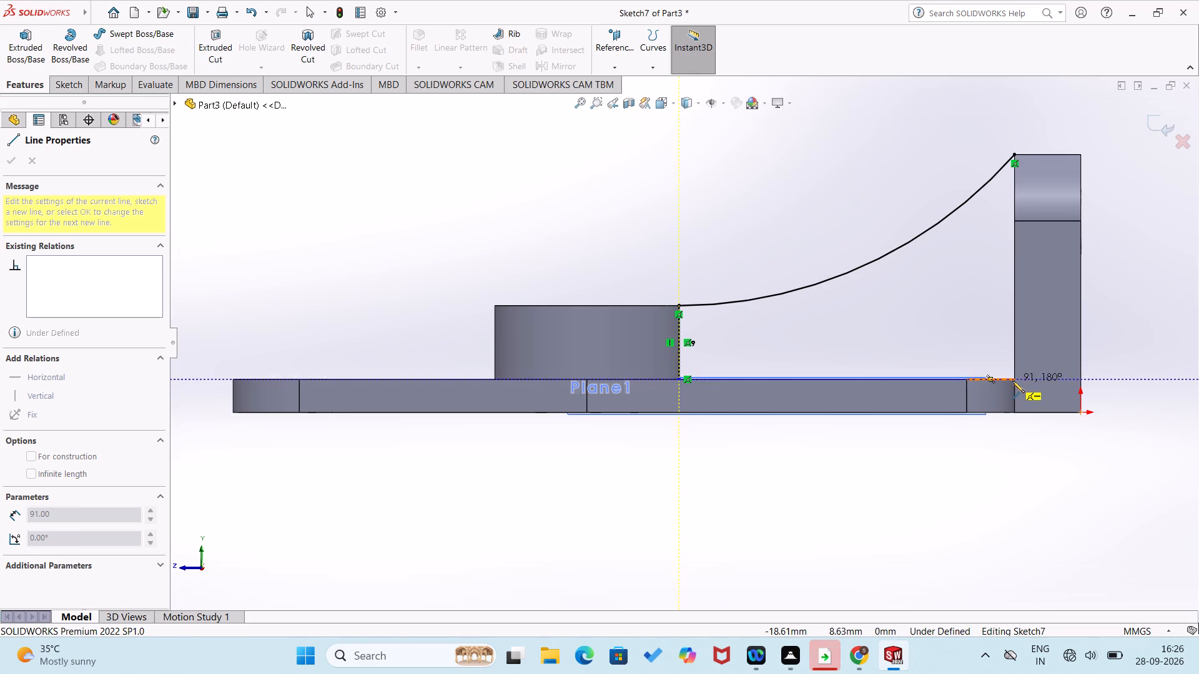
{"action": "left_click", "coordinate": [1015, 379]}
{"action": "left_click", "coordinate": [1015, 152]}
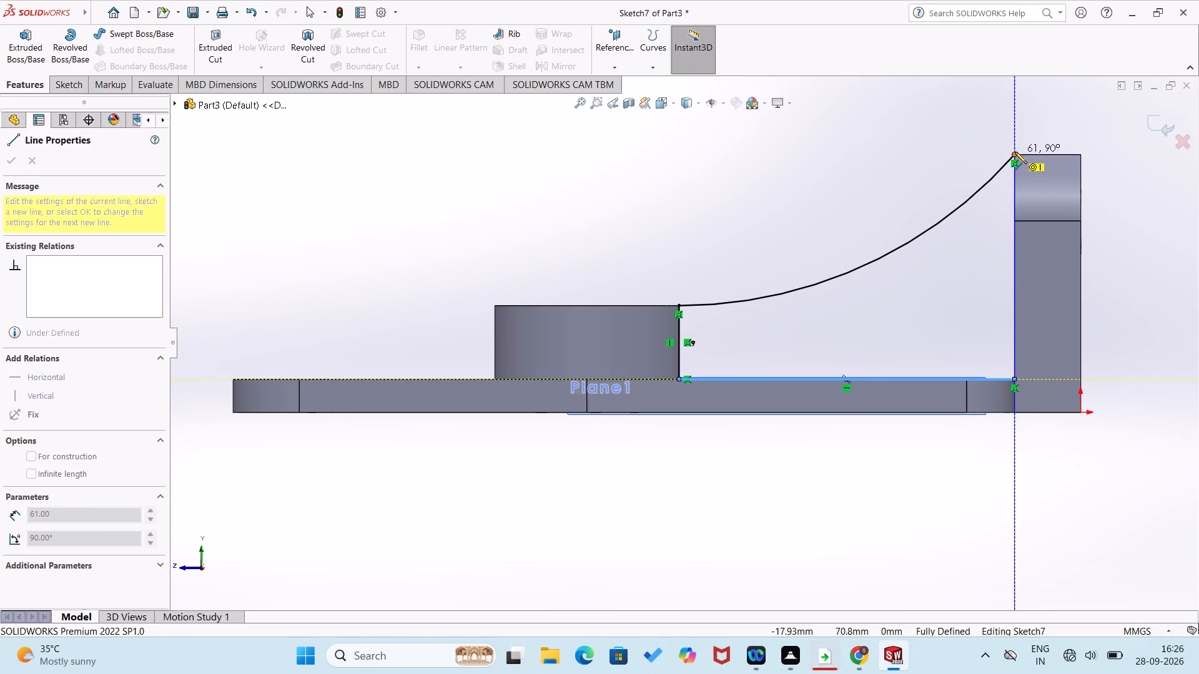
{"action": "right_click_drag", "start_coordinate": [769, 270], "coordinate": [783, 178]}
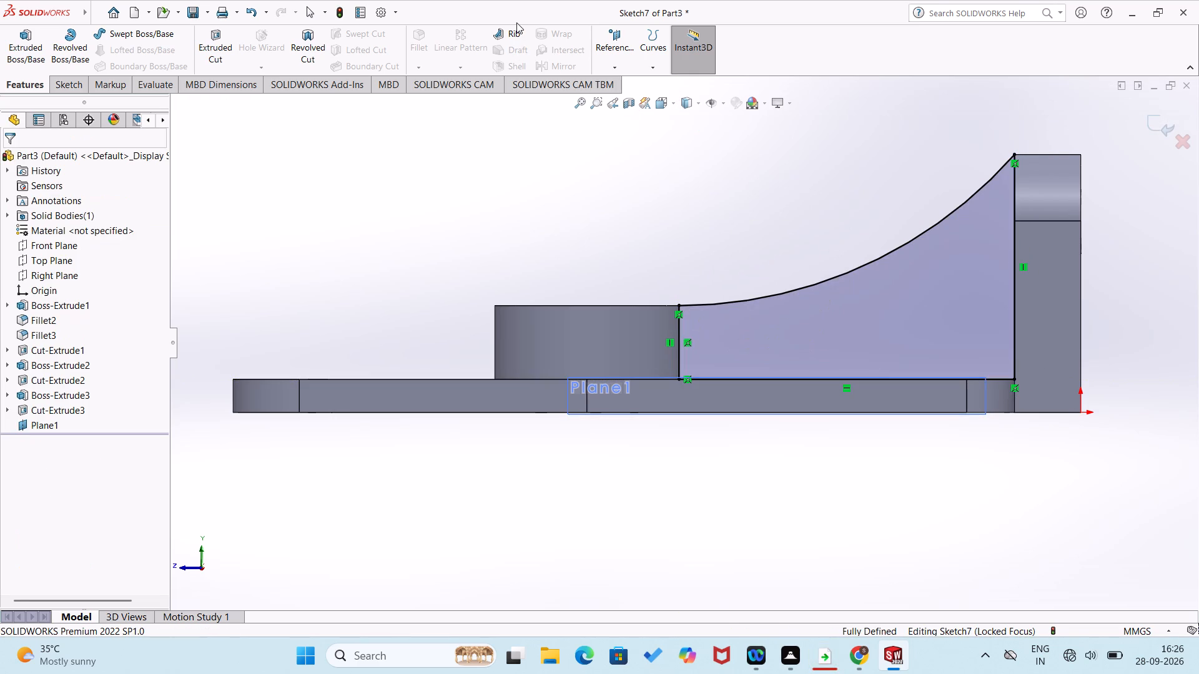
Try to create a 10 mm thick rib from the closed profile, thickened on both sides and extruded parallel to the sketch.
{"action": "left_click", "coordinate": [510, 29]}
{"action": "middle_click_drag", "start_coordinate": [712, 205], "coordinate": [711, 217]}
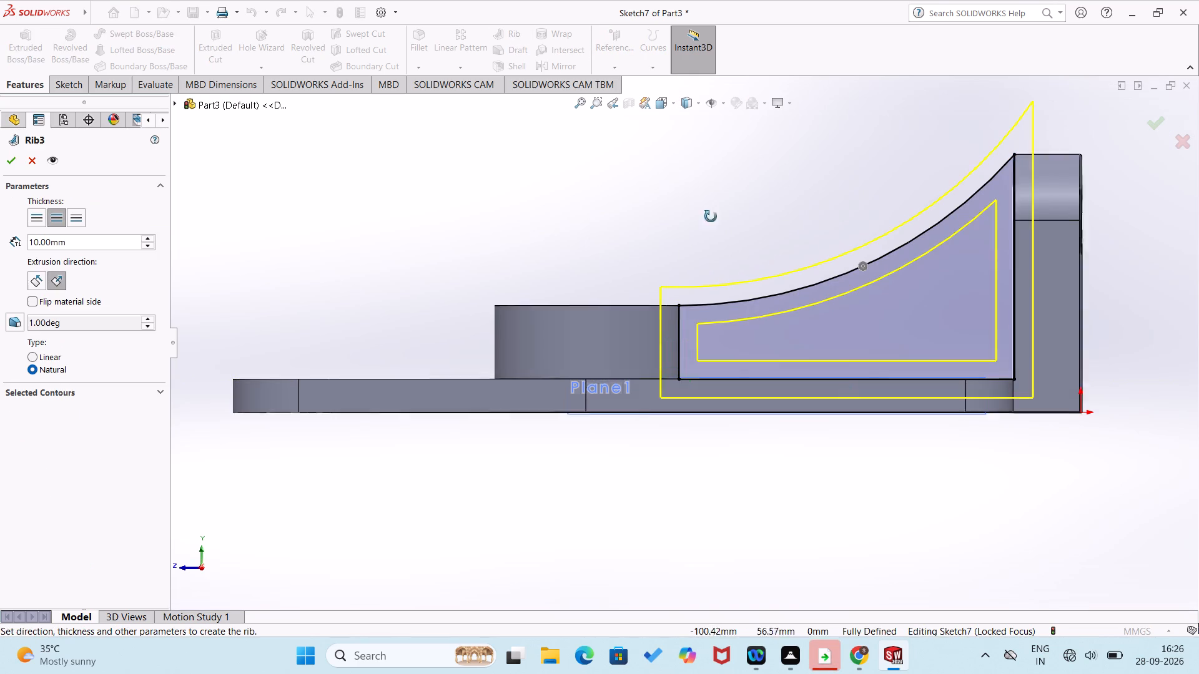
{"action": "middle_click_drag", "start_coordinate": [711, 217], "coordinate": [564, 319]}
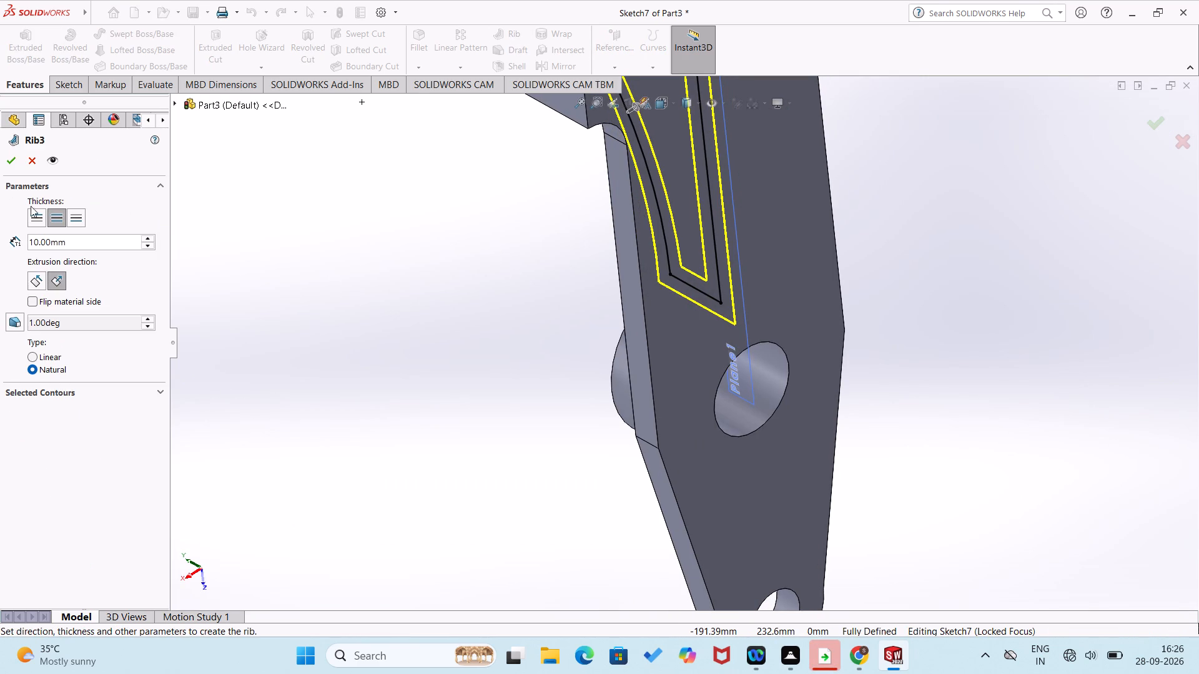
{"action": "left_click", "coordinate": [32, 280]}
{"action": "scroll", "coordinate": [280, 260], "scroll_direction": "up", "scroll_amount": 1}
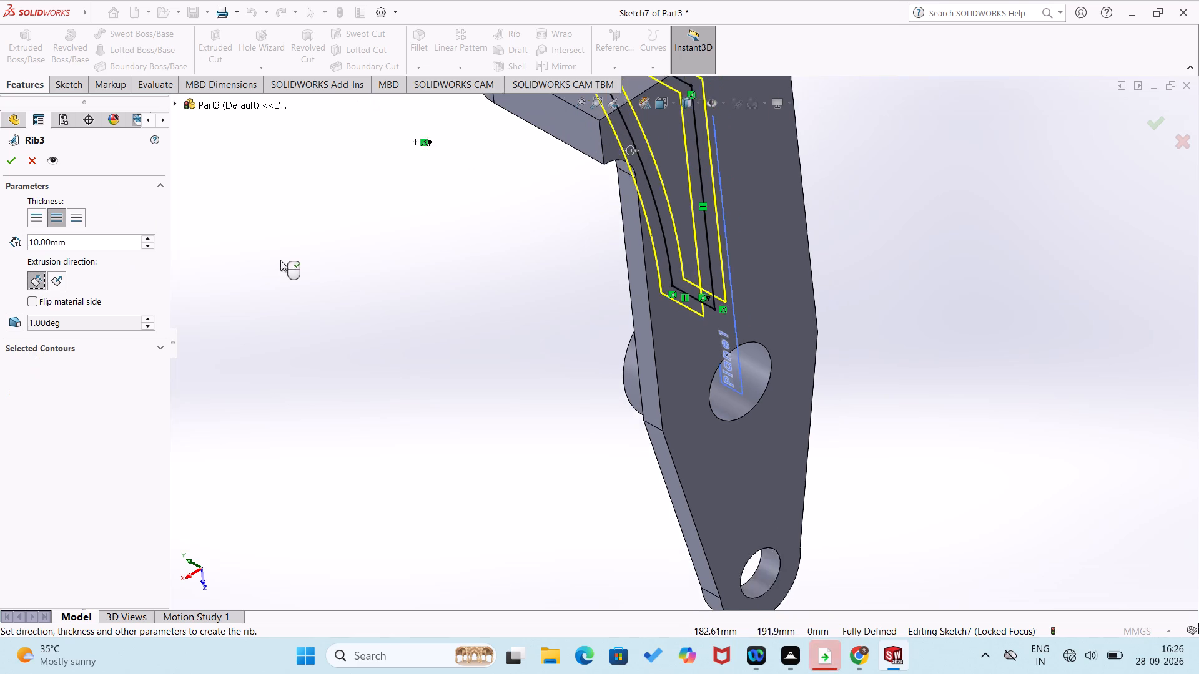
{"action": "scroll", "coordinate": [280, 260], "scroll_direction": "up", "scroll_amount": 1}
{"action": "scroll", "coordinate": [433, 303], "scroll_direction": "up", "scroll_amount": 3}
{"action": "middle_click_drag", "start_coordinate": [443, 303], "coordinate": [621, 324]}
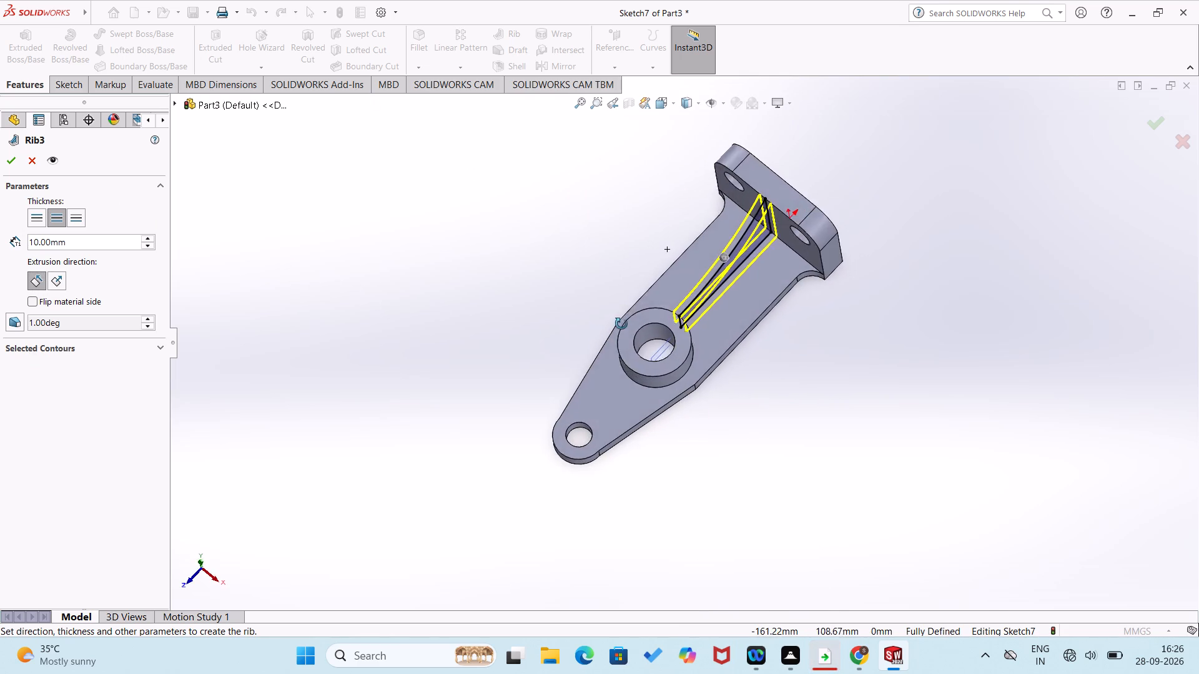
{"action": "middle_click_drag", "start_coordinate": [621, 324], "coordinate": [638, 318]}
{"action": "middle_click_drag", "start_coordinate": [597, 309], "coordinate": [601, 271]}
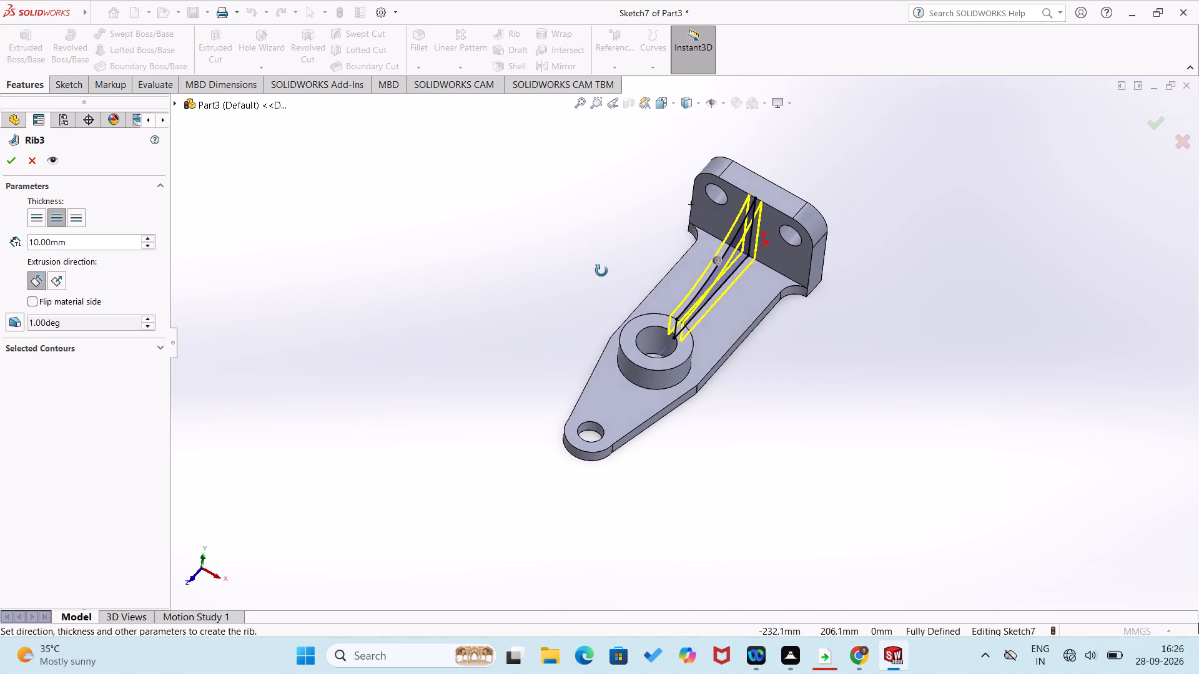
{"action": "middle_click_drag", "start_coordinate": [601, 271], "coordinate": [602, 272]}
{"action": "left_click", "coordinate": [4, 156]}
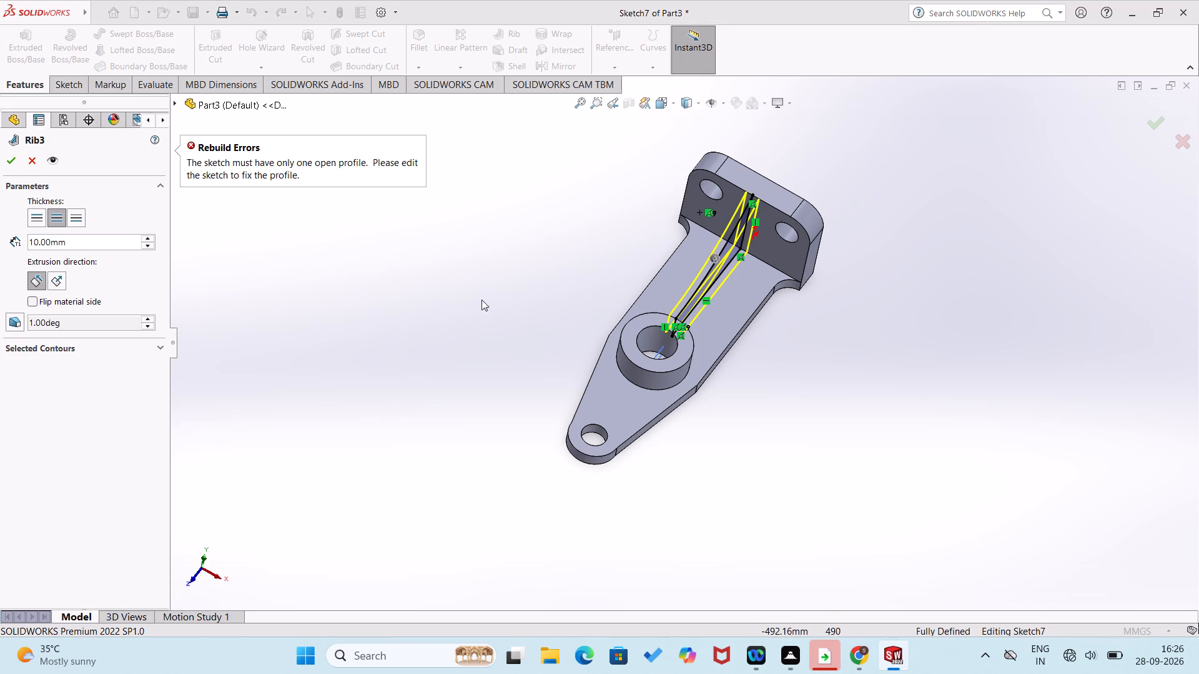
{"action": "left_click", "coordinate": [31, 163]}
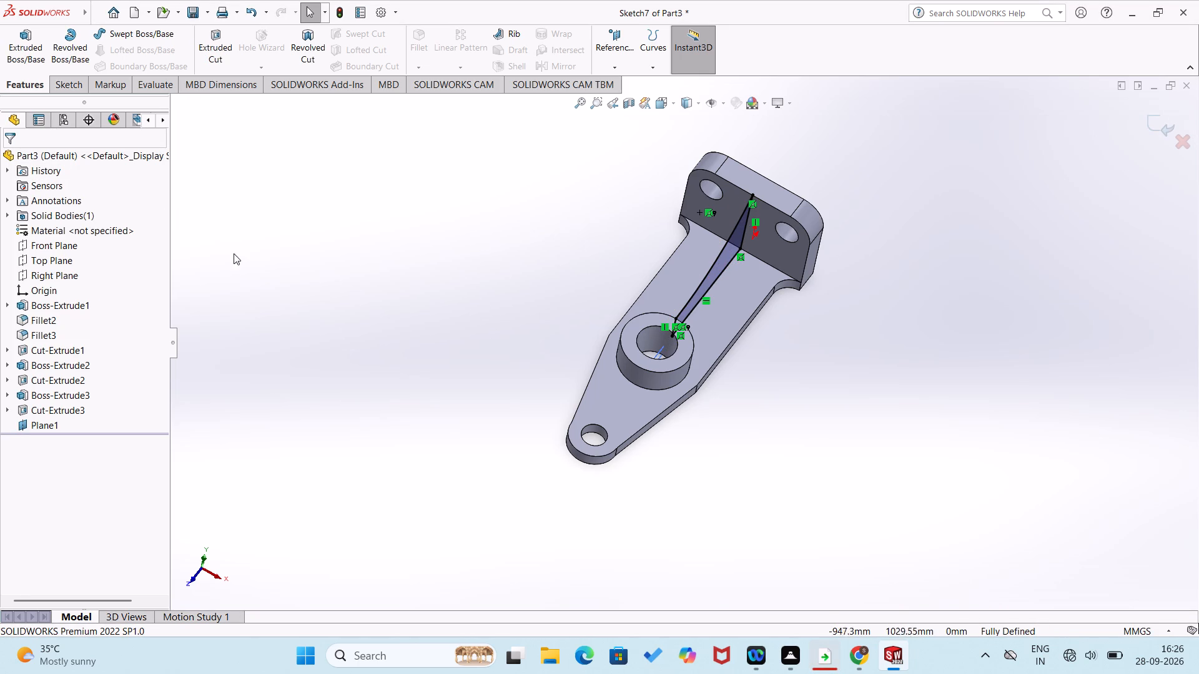
Undo all the rib profile sketching, including the original sloped line, and exit the empty sketch.
{"action": "left_click", "coordinate": [74, 81]}
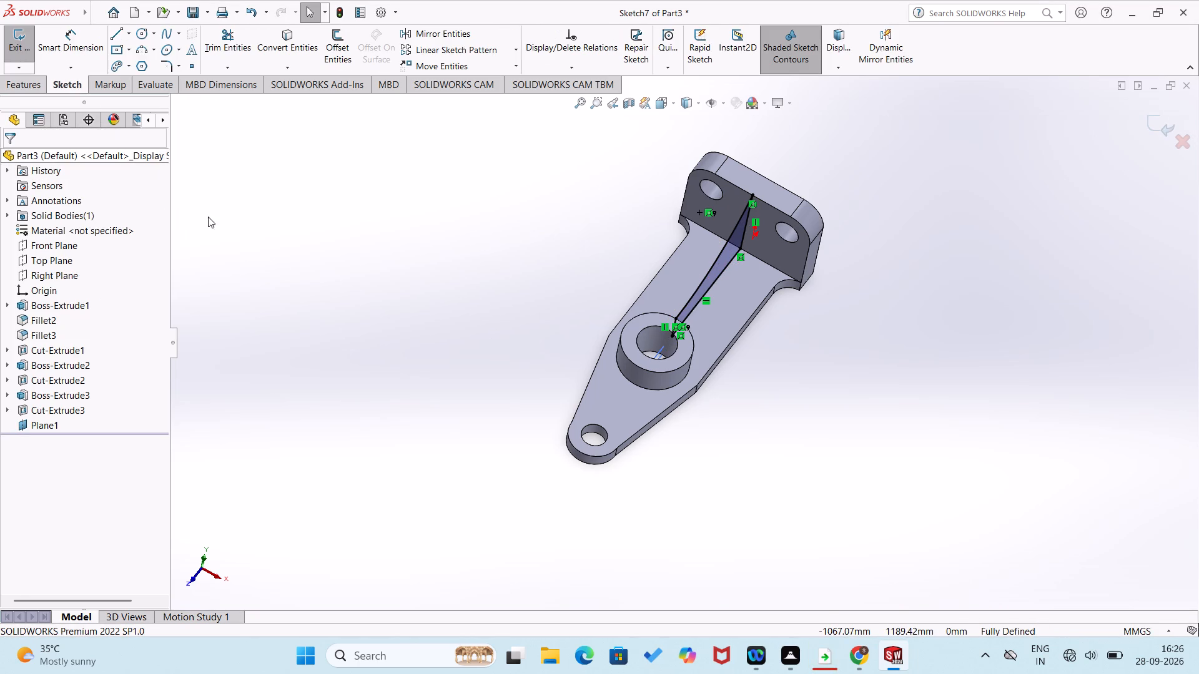
{"action": "key", "text": "ctrl+z"}
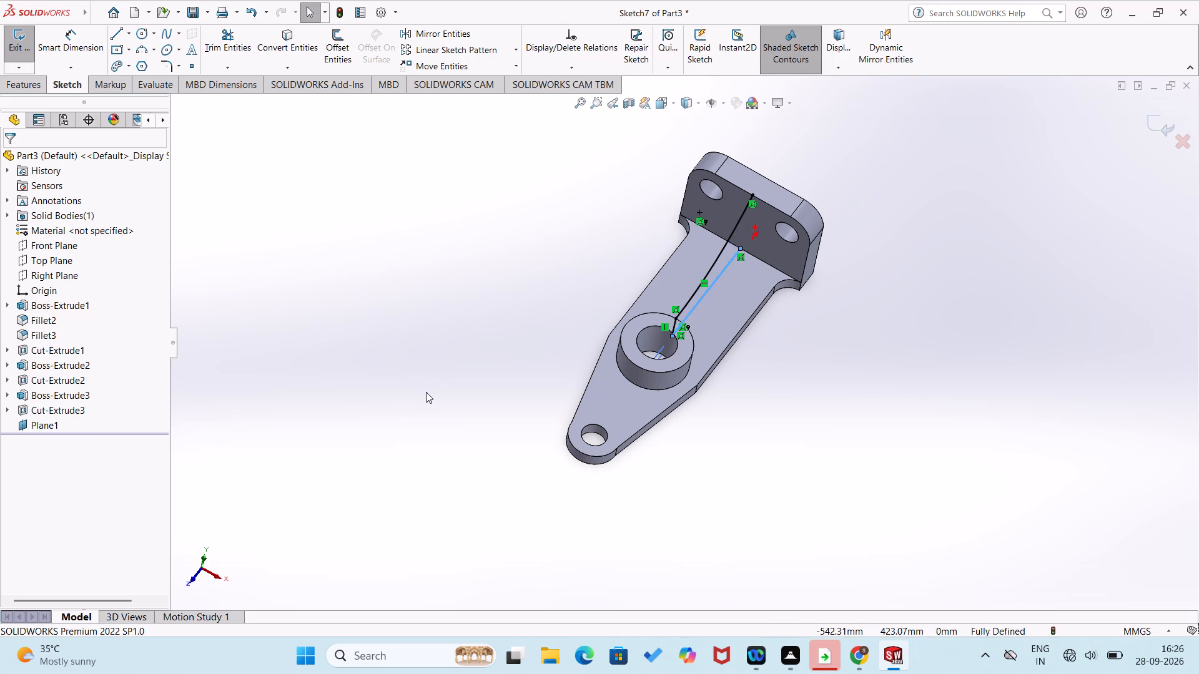
{"action": "key", "text": "ctrl+z"}
{"action": "key", "text": "ctrl+z"}
{"action": "key", "text": "ctrl+z"}
{"action": "key", "text": "ctrl+z"}
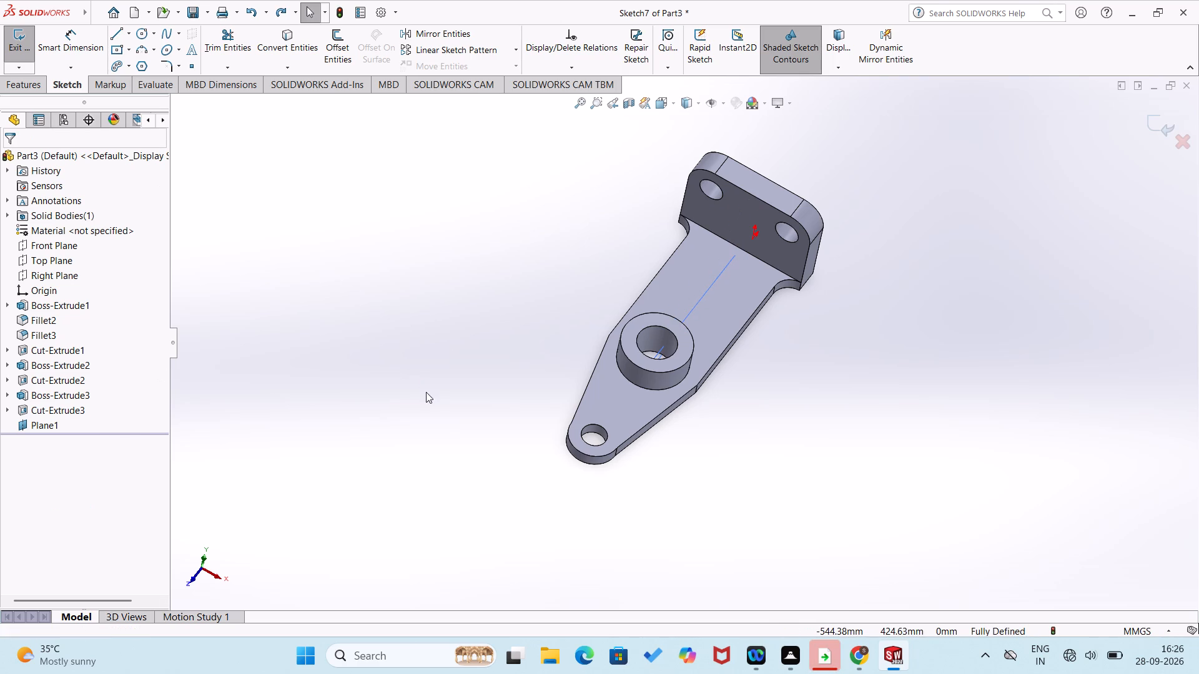
{"action": "left_click", "coordinate": [9, 157]}
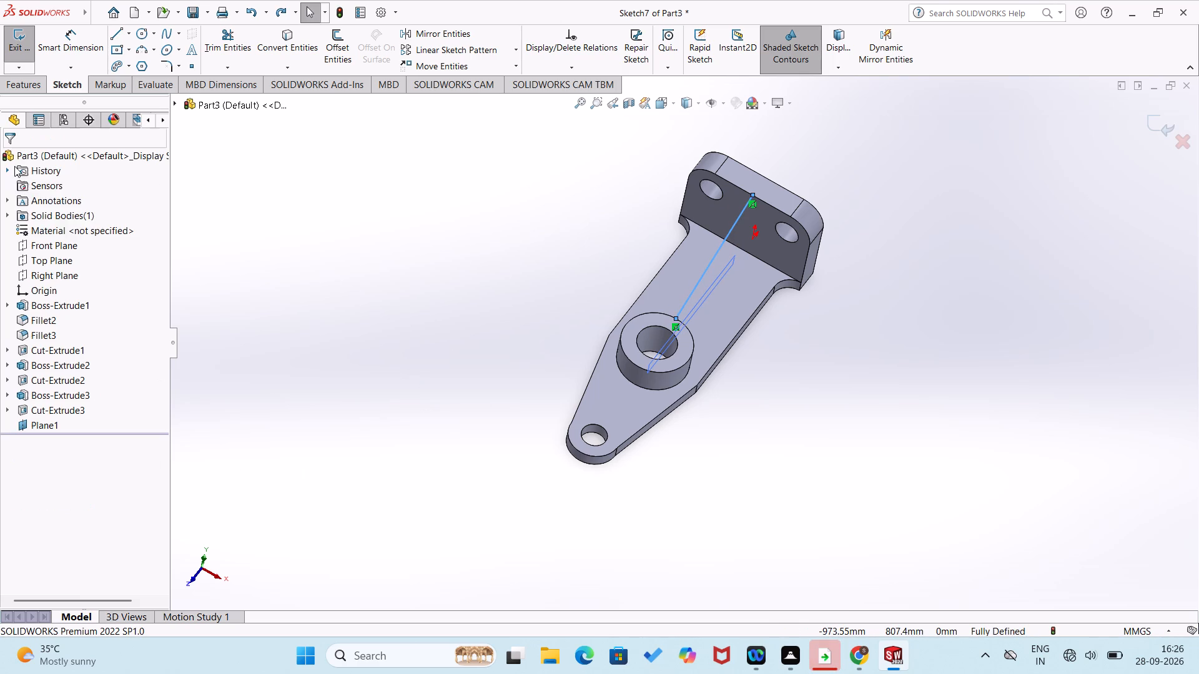
{"action": "key", "text": "ctrl+z"}
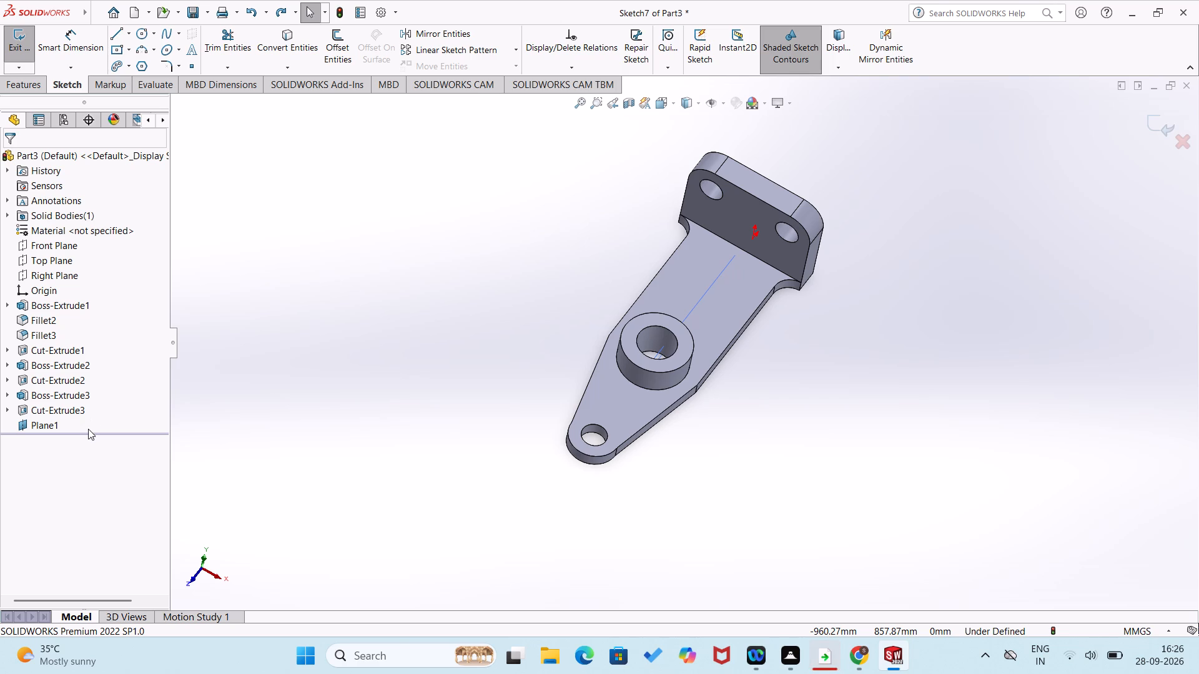
{"action": "left_click", "coordinate": [25, 55]}
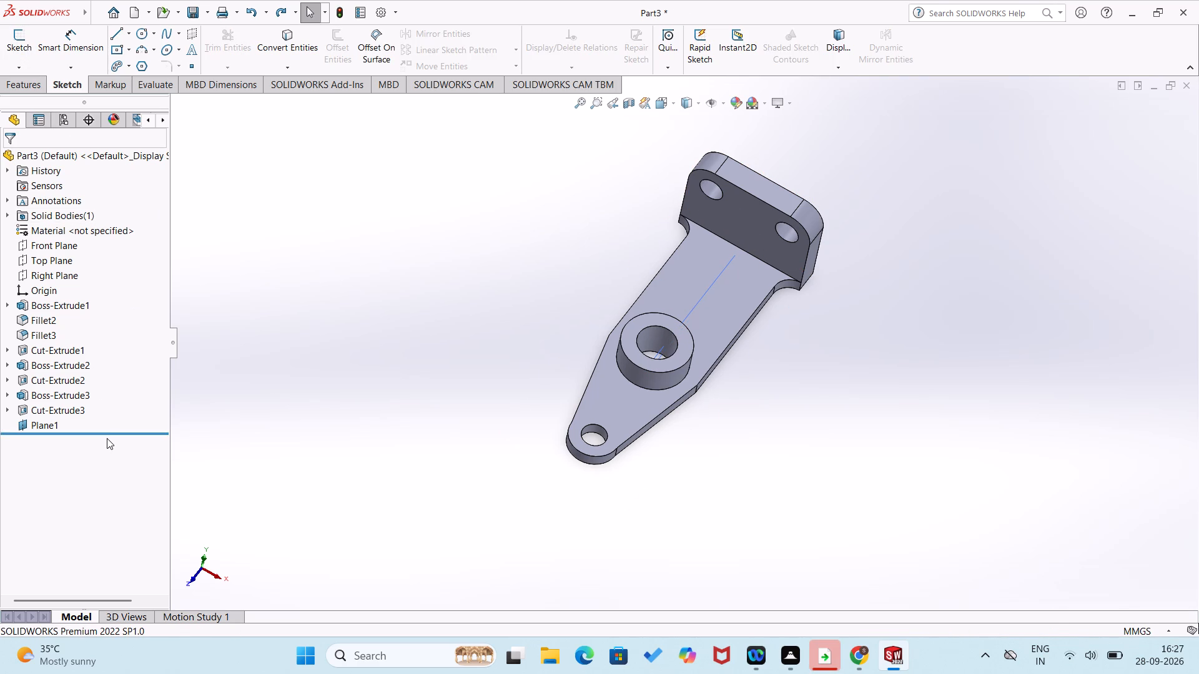
Roll the feature history back to just after Cut-Extrude2, before the round boss, and show the part from the top.
{"action": "left_click_drag", "start_coordinate": [112, 431], "coordinate": [127, 386]}
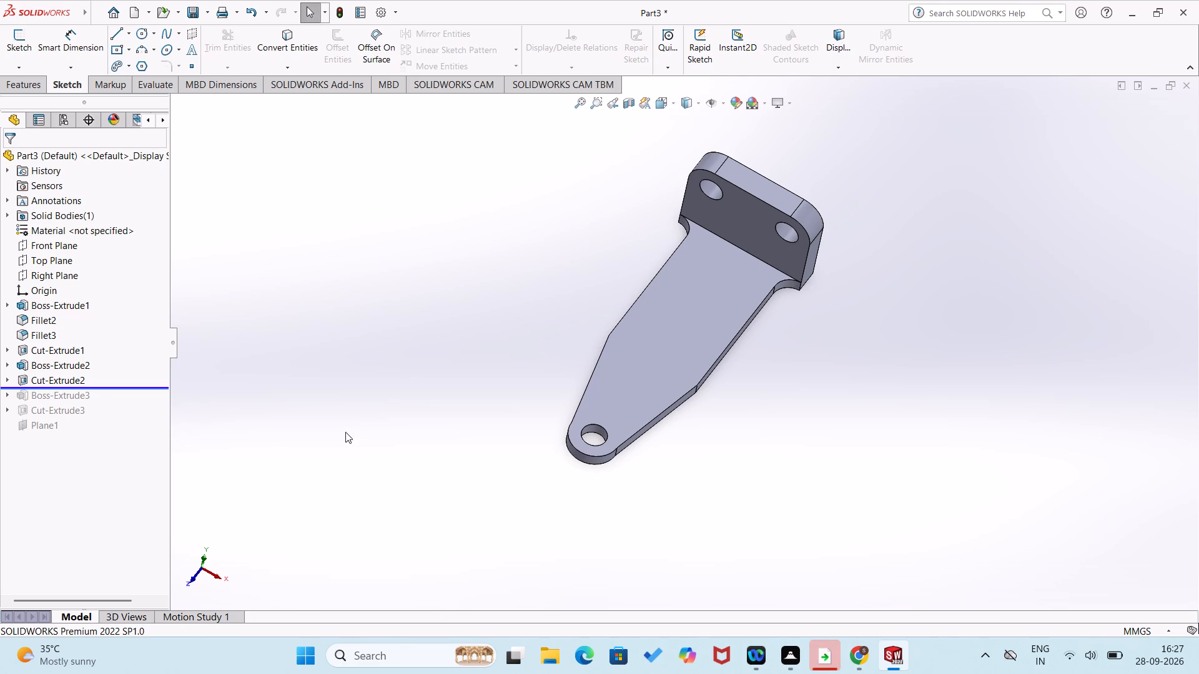
{"action": "right_click_drag", "start_coordinate": [340, 443], "coordinate": [311, 275]}
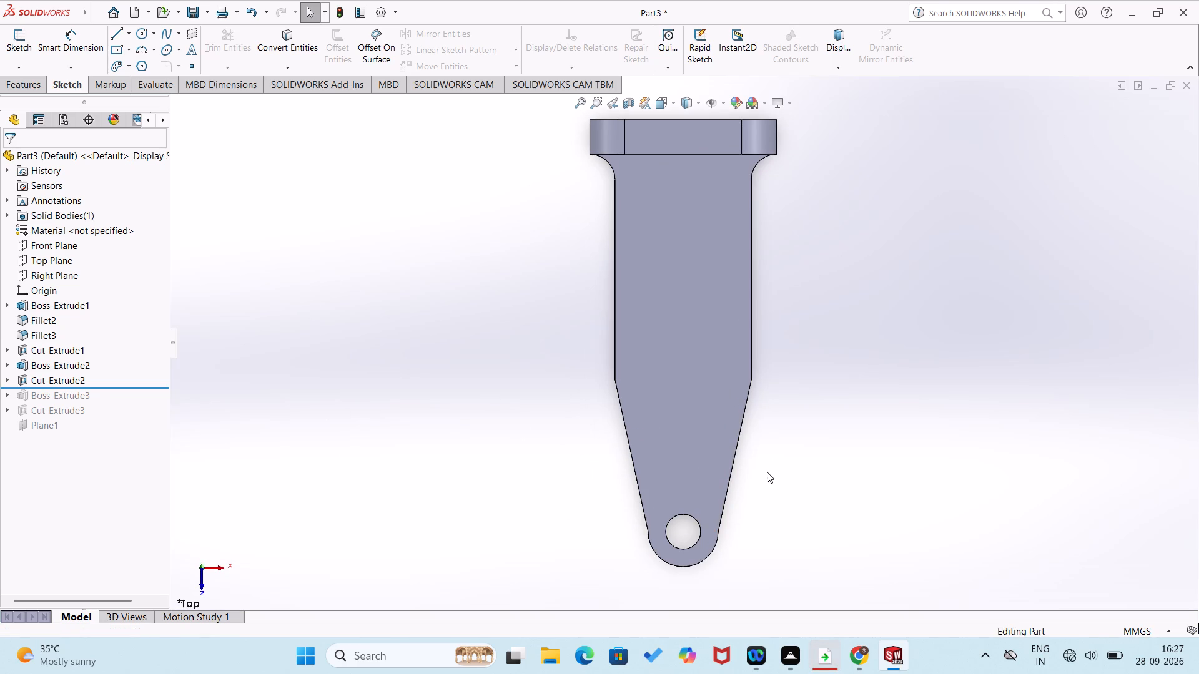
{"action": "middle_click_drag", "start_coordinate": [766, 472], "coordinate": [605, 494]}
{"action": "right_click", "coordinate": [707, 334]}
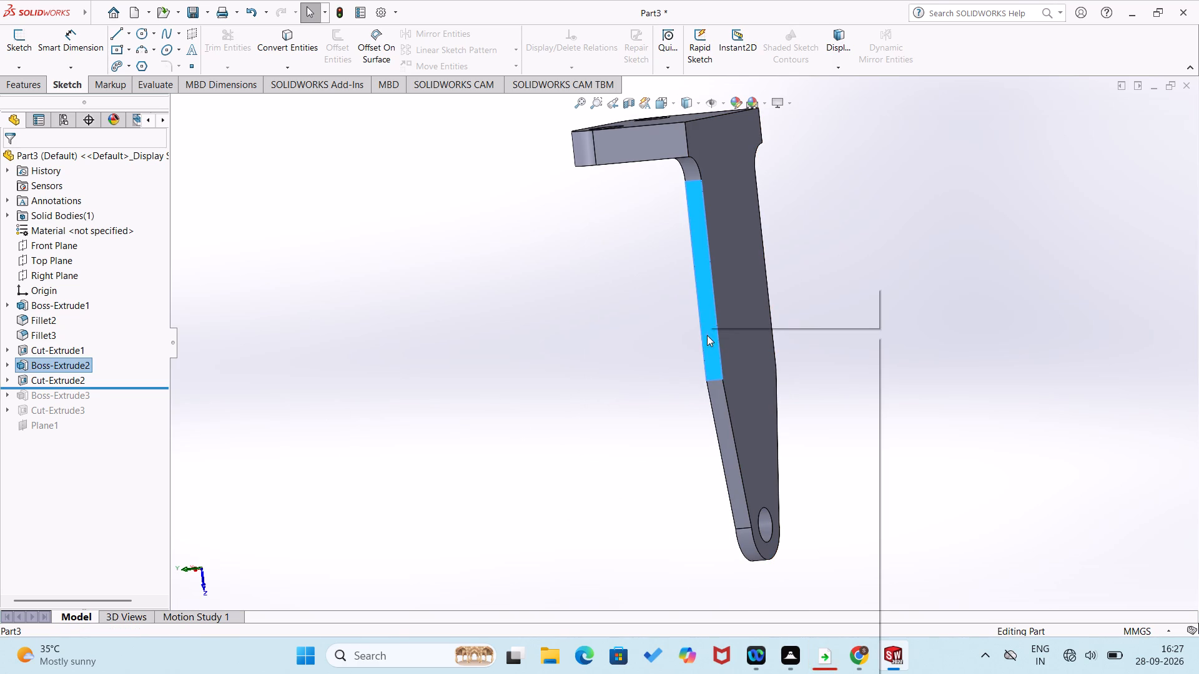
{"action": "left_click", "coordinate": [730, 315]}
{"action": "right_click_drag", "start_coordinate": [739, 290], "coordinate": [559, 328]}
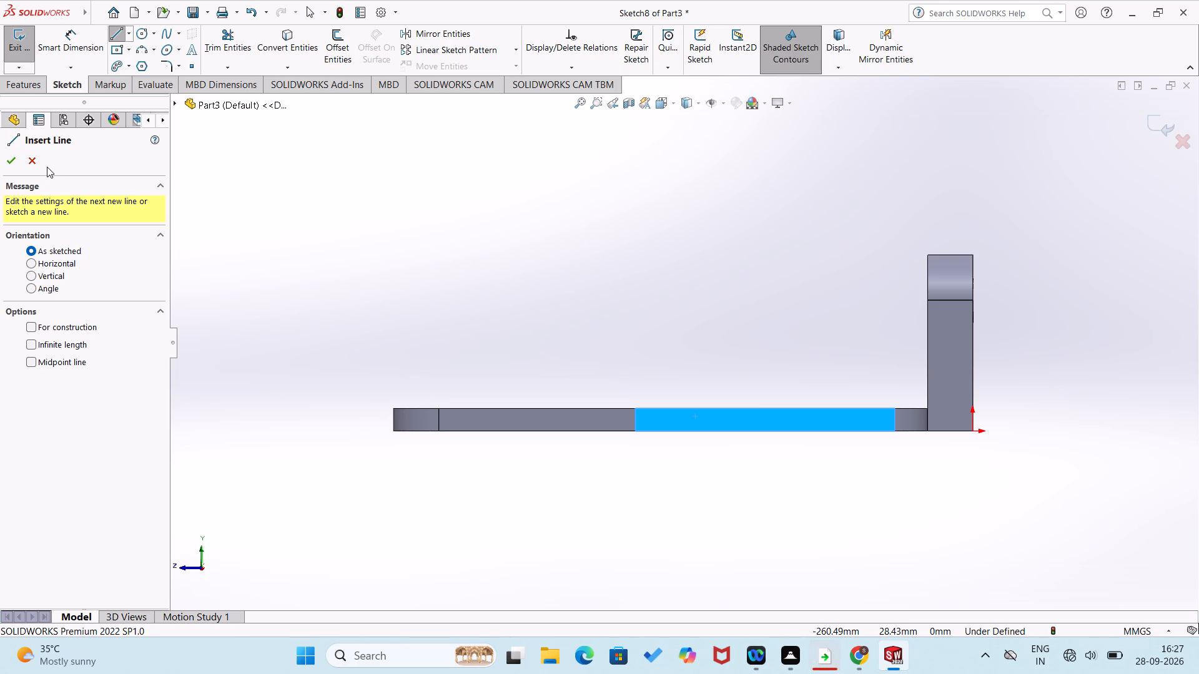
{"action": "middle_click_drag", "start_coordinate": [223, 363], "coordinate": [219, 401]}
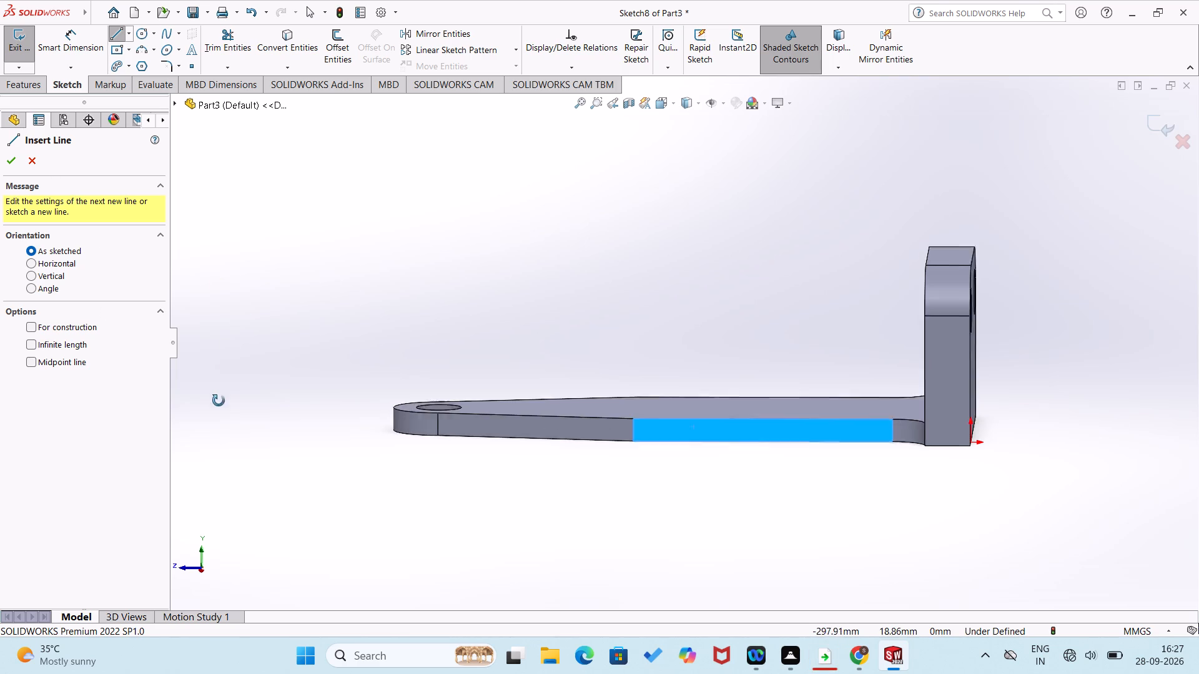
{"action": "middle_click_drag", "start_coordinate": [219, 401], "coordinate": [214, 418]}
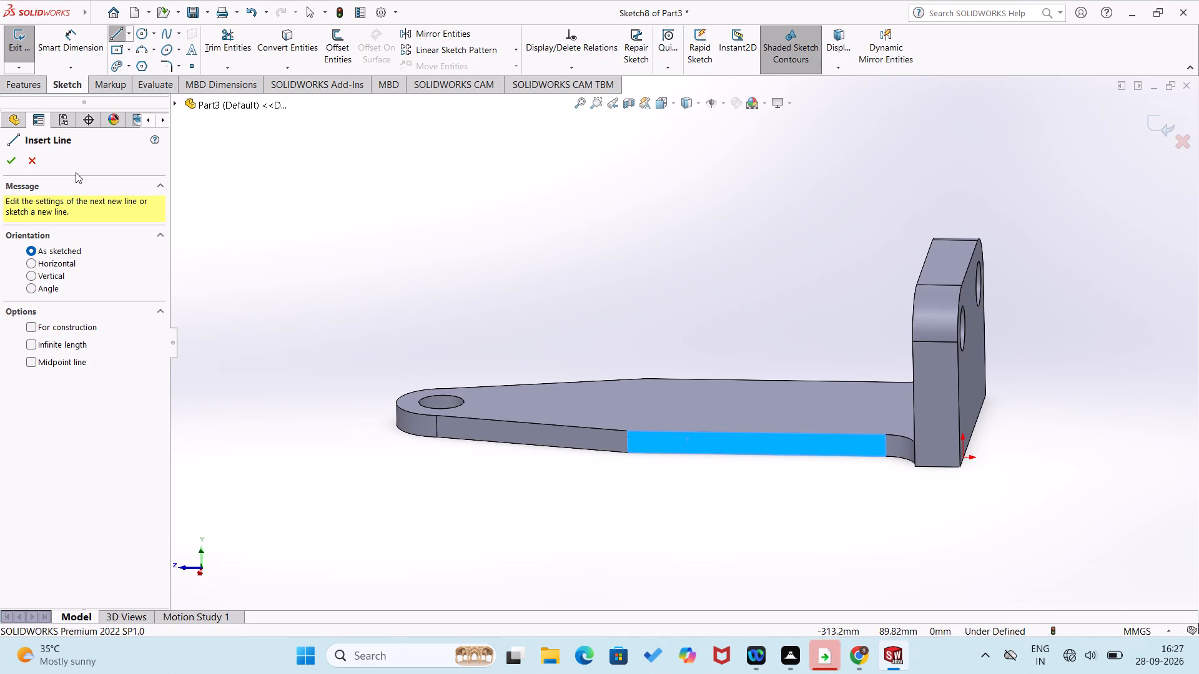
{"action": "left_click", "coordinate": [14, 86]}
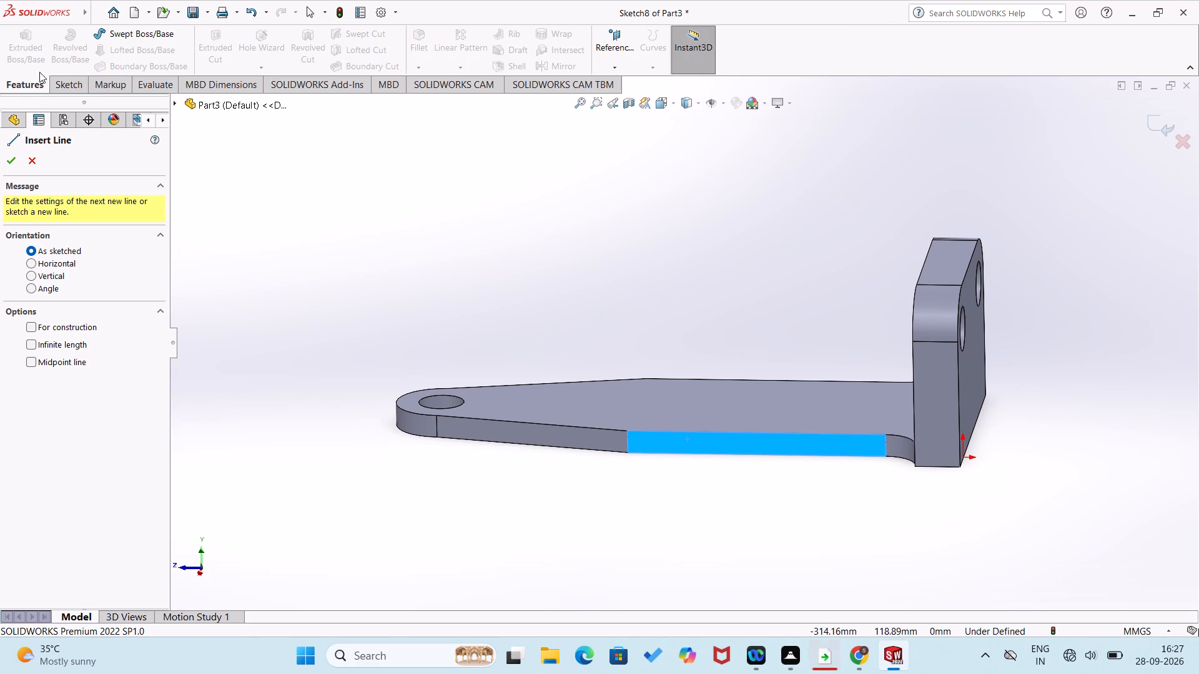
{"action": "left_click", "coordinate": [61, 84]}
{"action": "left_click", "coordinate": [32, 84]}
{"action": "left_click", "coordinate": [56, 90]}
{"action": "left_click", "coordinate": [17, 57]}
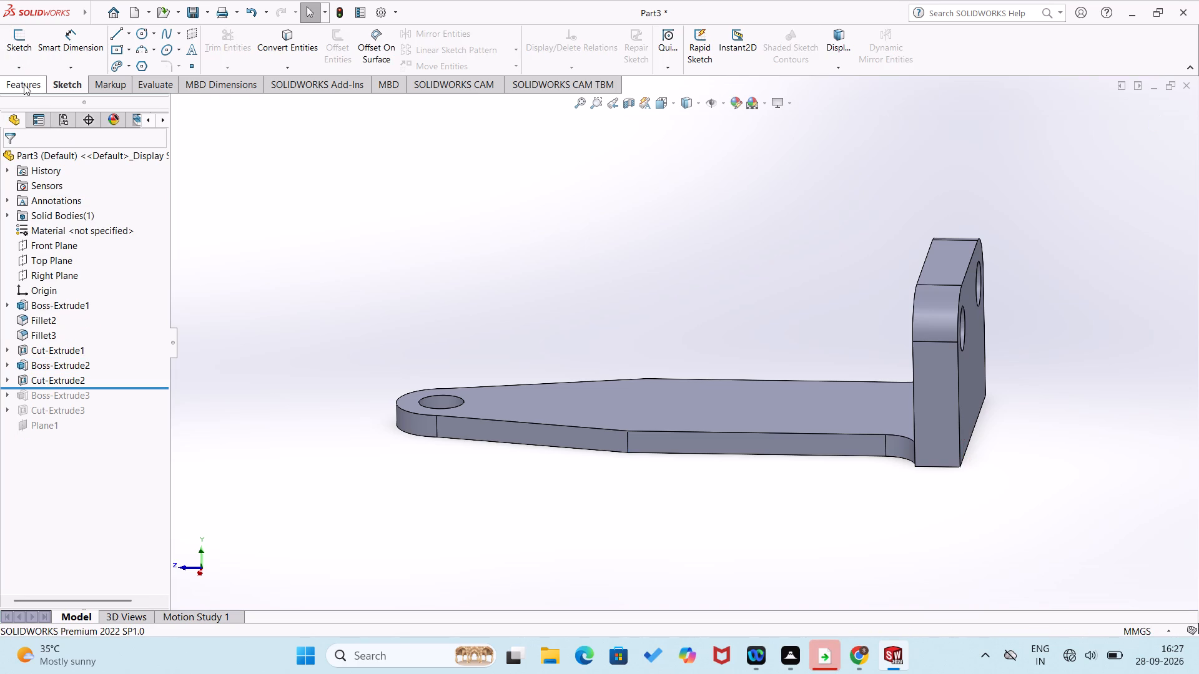
Create a reference plane offset 35 mm from the arm's straight side face, flipped inward into the arm.
{"action": "left_click", "coordinate": [24, 84]}
{"action": "left_click", "coordinate": [622, 69]}
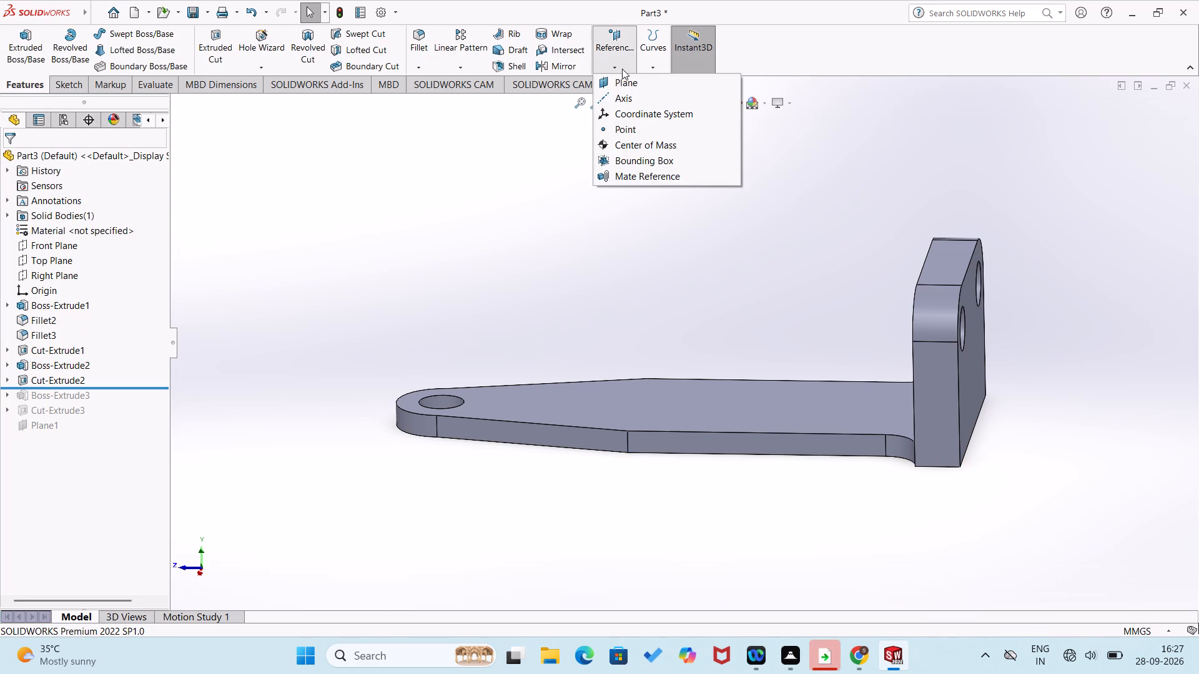
{"action": "left_click", "coordinate": [616, 84]}
{"action": "left_click", "coordinate": [684, 439]}
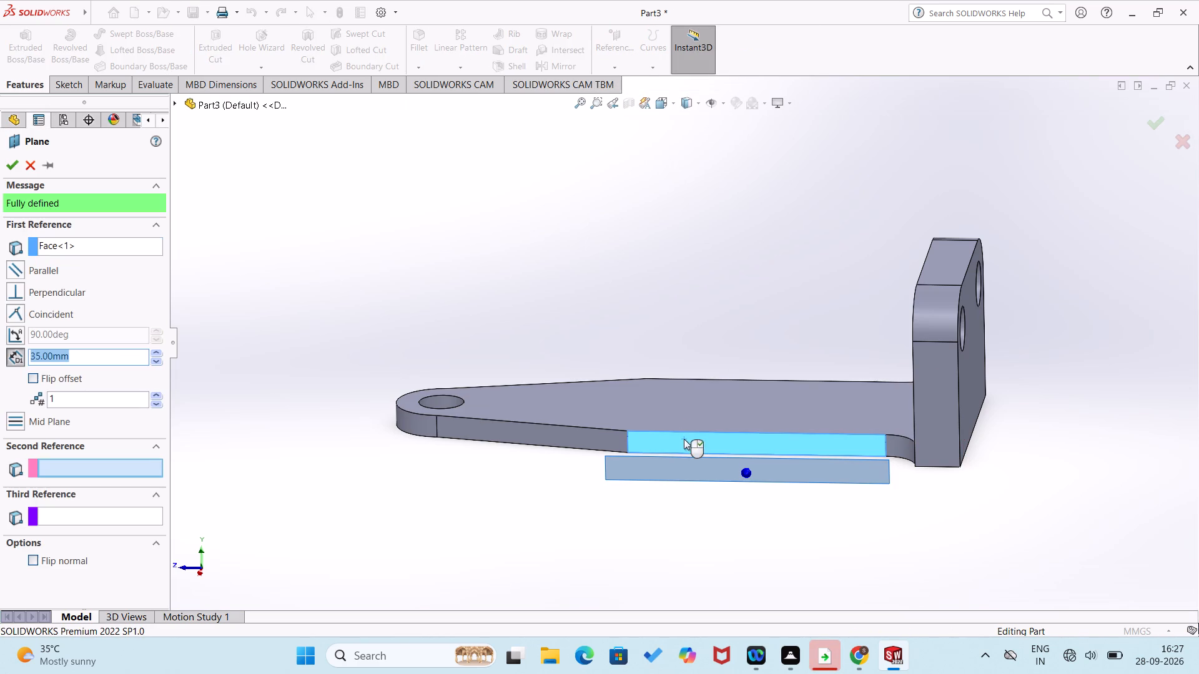
{"action": "left_click", "coordinate": [33, 378]}
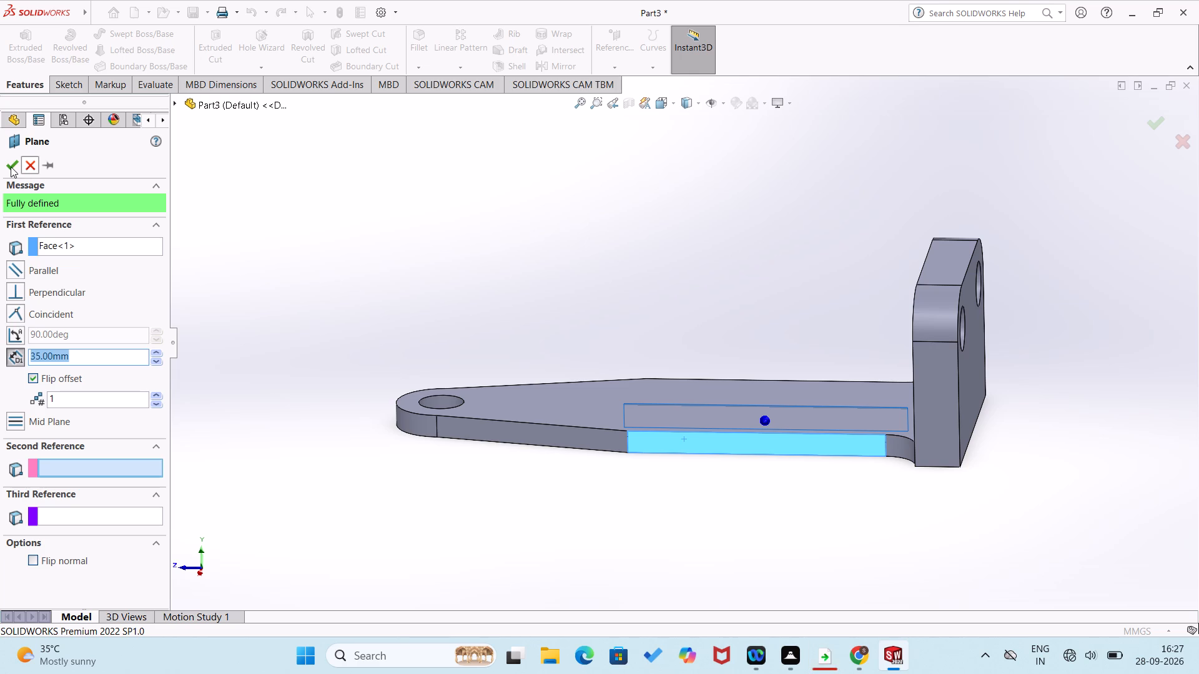
{"action": "left_click", "coordinate": [11, 167]}
Sketch on the new plane a horizontal line about 92 mm long along the arm's upper edge, starting at the plate's inner face.
{"action": "middle_click_drag", "start_coordinate": [483, 560], "coordinate": [473, 565]}
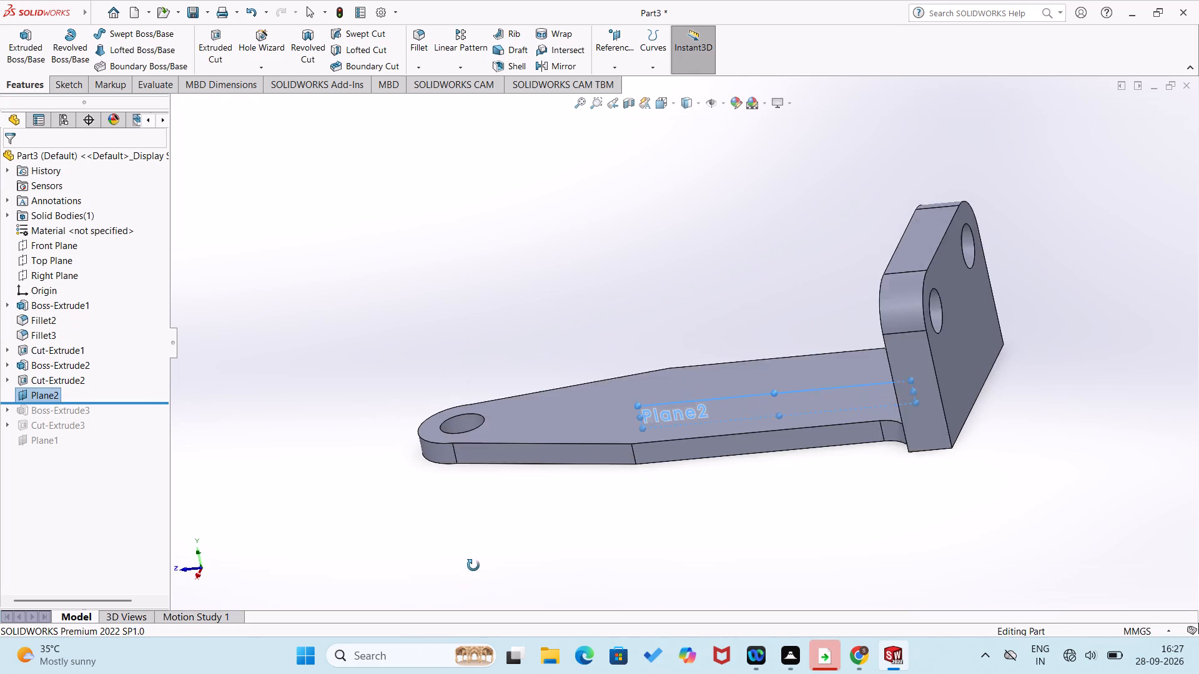
{"action": "middle_click_drag", "start_coordinate": [473, 565], "coordinate": [476, 562]}
{"action": "left_click", "coordinate": [482, 544]}
{"action": "right_click", "coordinate": [691, 403]}
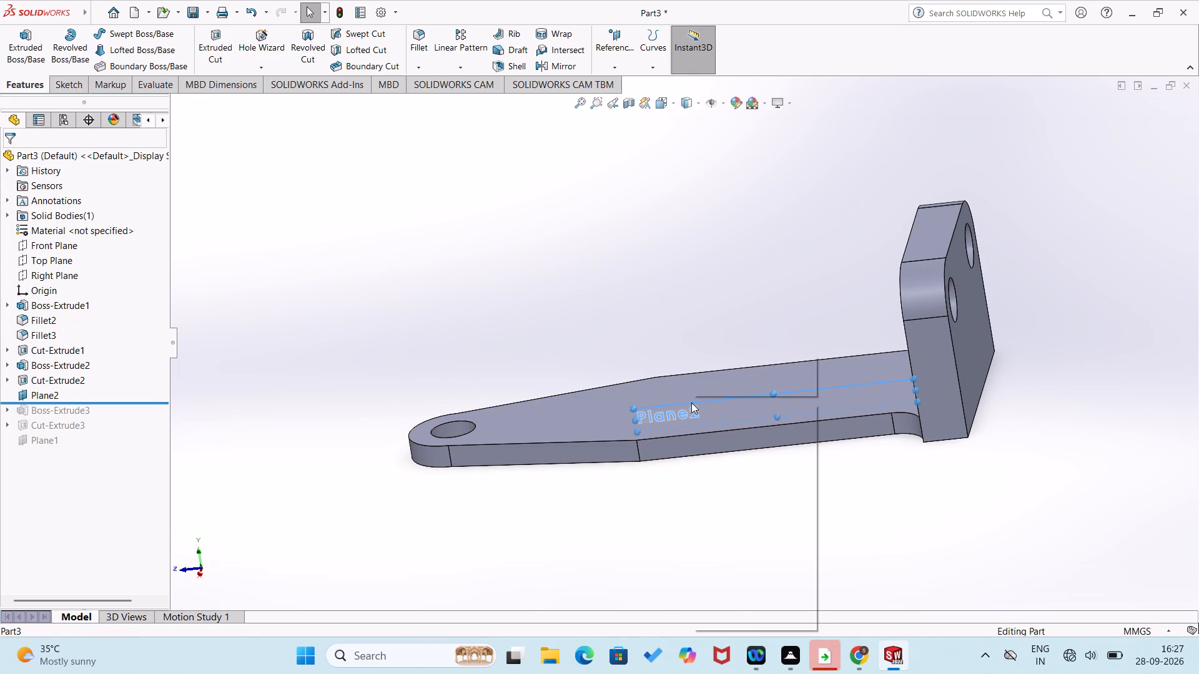
{"action": "left_click", "coordinate": [718, 383]}
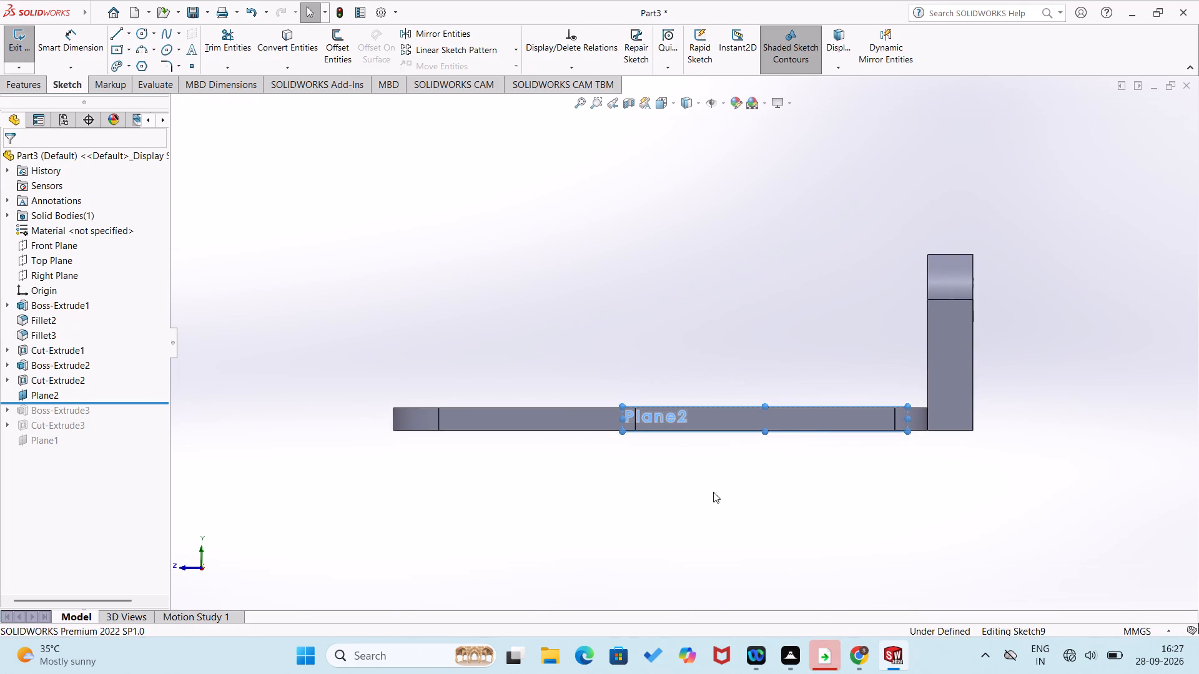
{"action": "right_click_drag", "start_coordinate": [883, 510], "coordinate": [595, 505]}
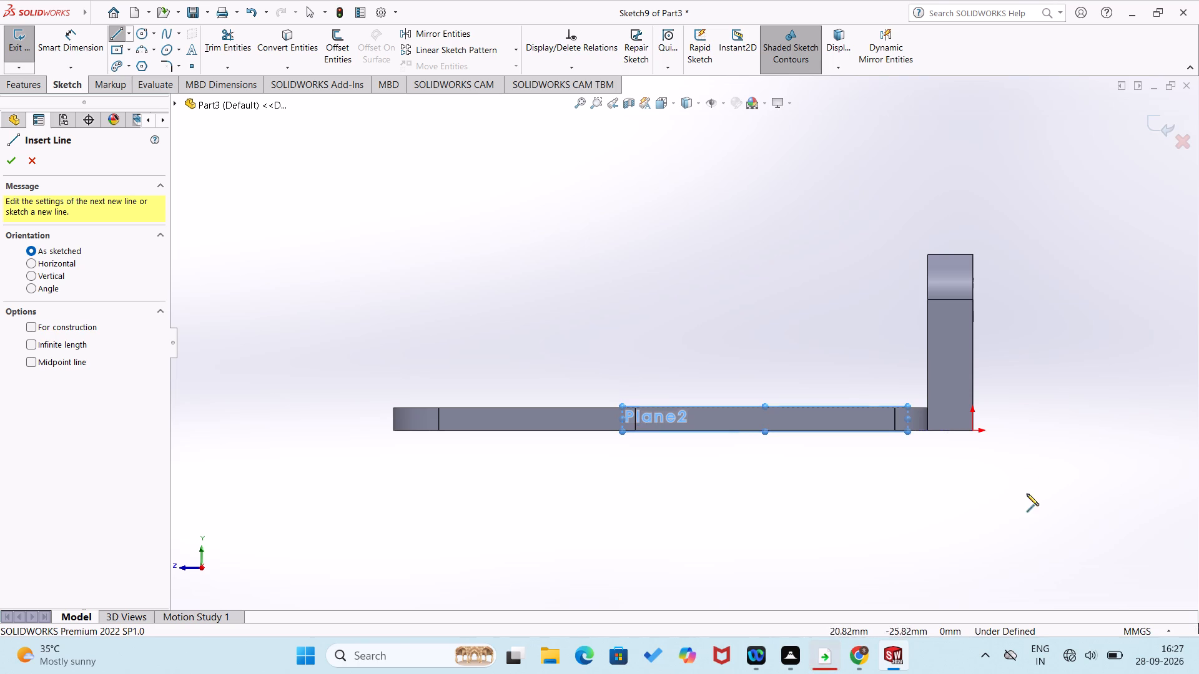
{"action": "left_click", "coordinate": [927, 408]}
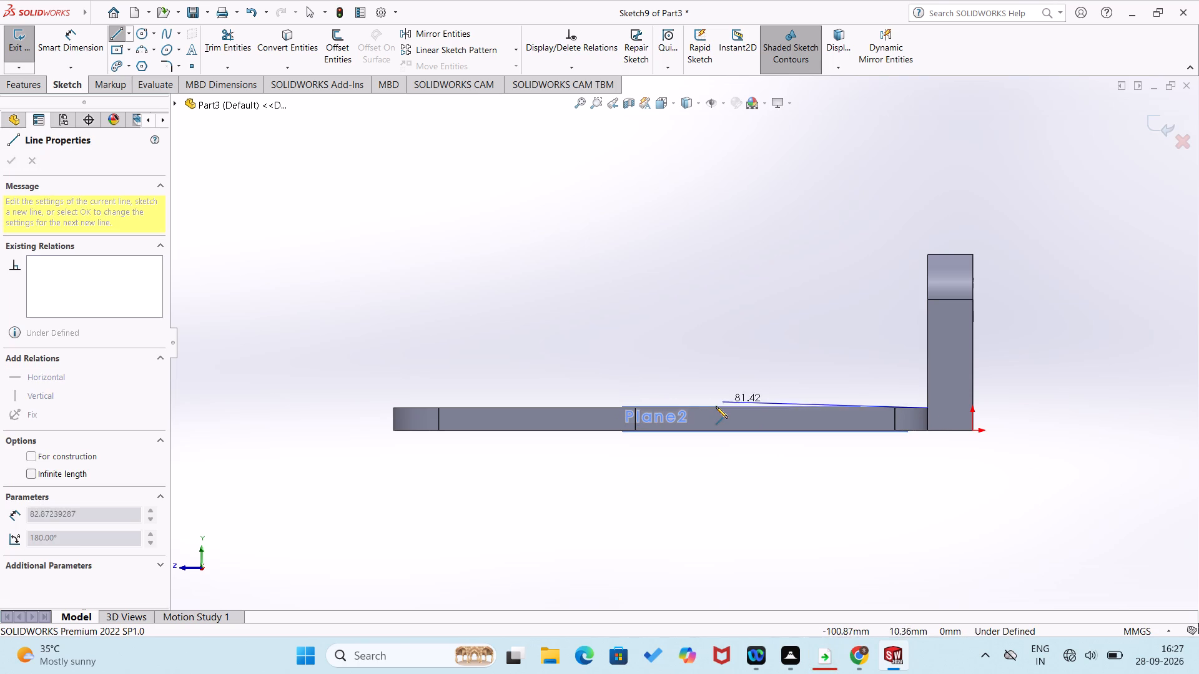
{"action": "left_click", "coordinate": [696, 408]}
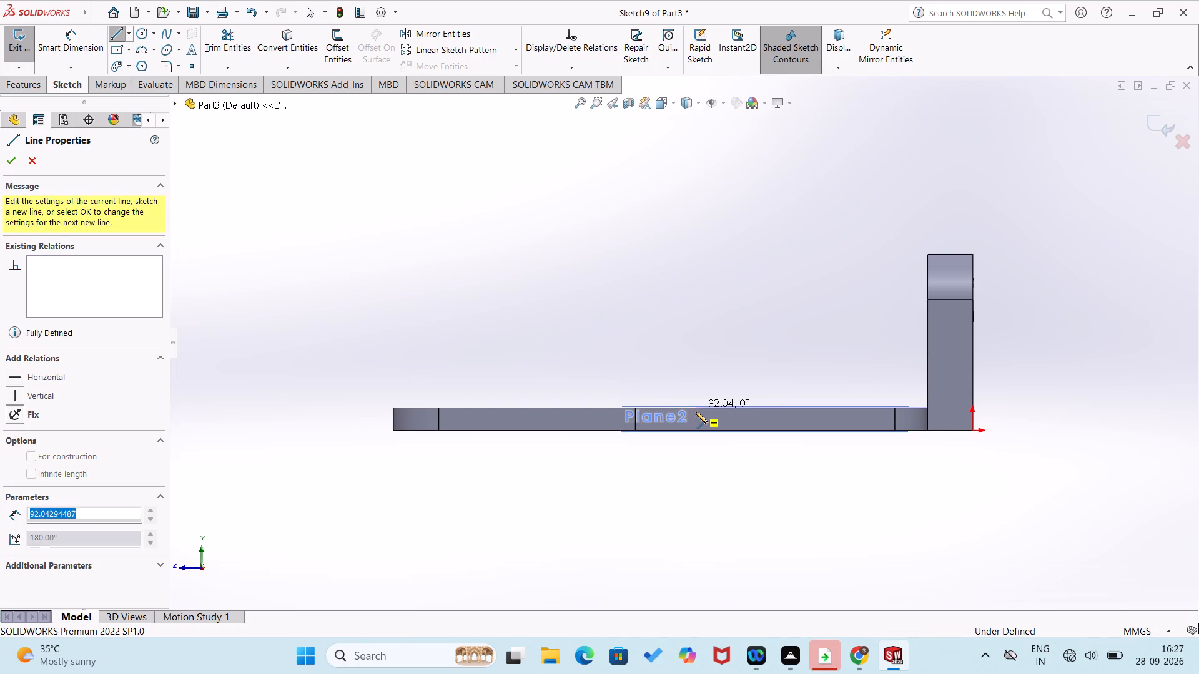
Dimension the horizontal line at 60 mm and revise its length to 90 mm.
{"action": "right_click_drag", "start_coordinate": [699, 504], "coordinate": [746, 342]}
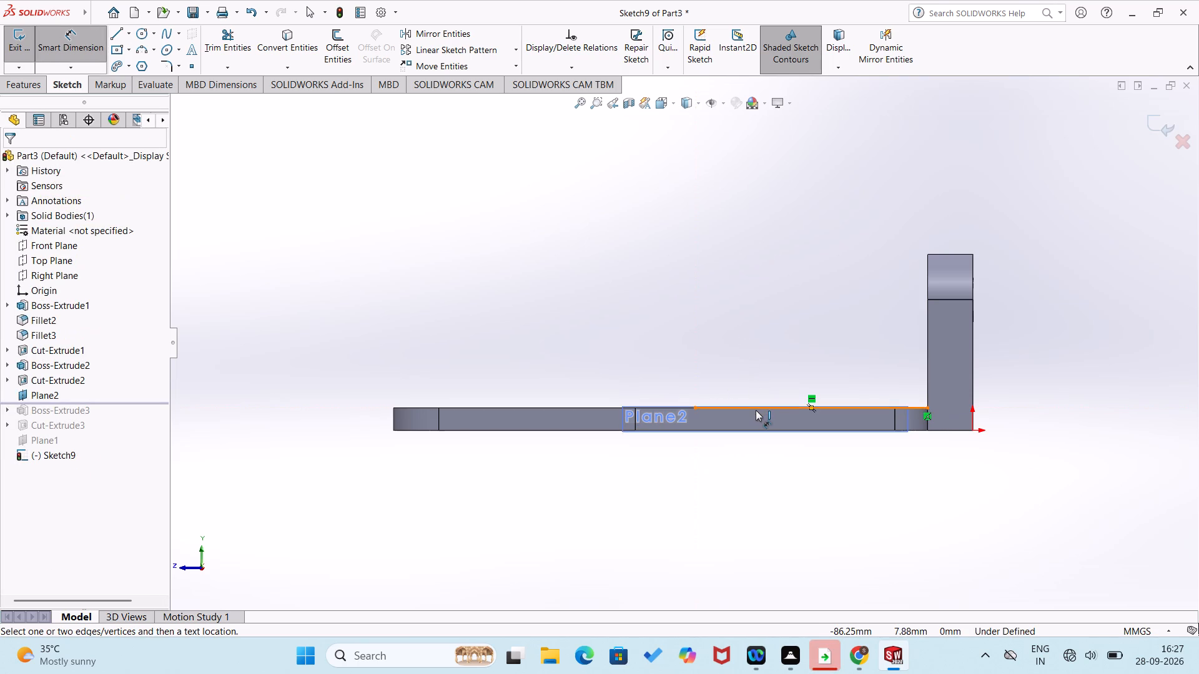
{"action": "scroll", "coordinate": [754, 409], "scroll_direction": "down", "scroll_amount": 5}
{"action": "left_click", "coordinate": [756, 384]}
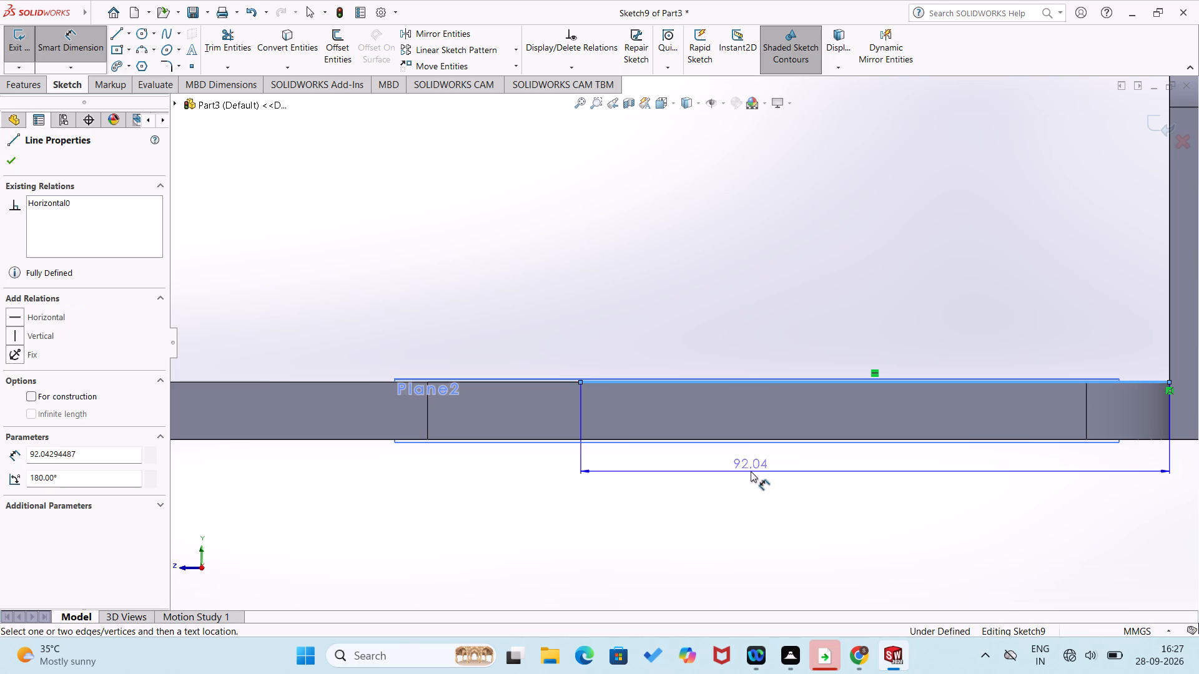
{"action": "left_click", "coordinate": [751, 471]}
{"action": "type", "text": "60"}
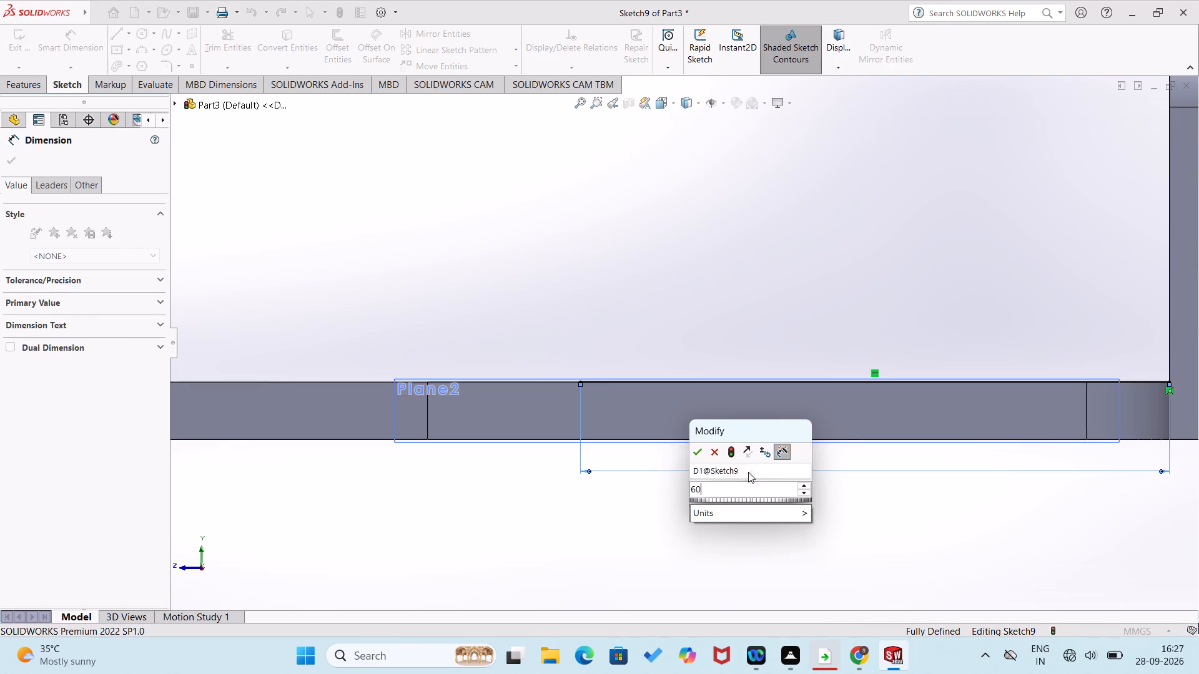
{"action": "key", "text": "Return"}
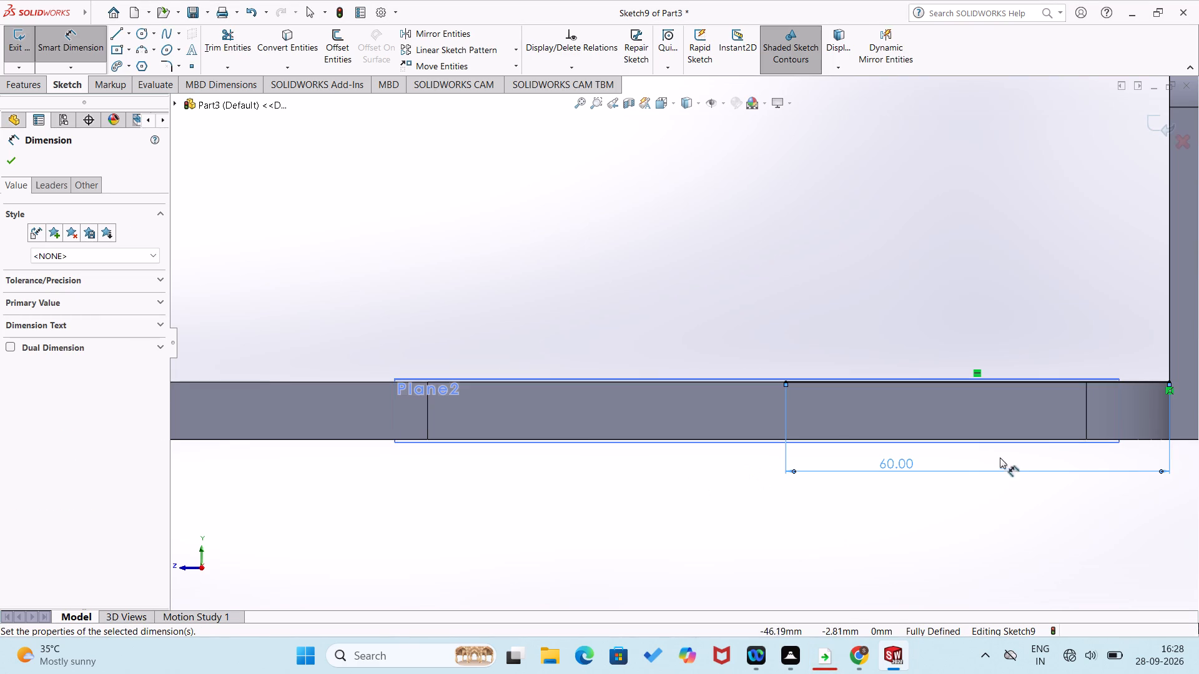
{"action": "double_click", "coordinate": [899, 461]}
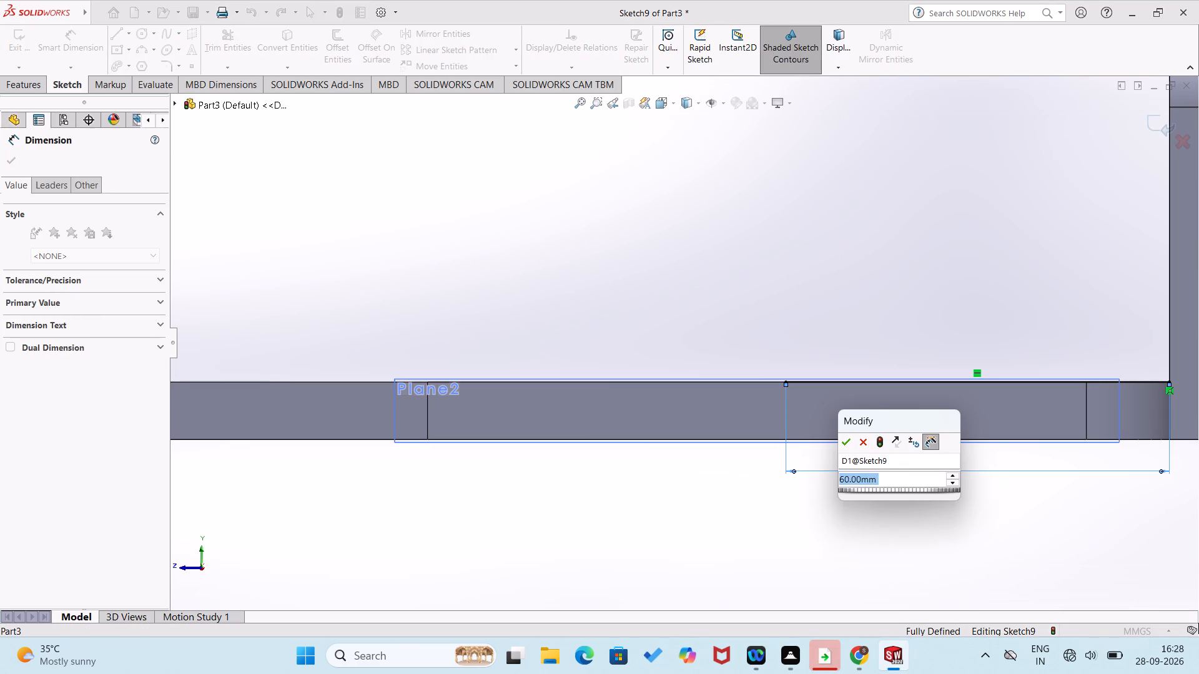
{"action": "type", "text": "90"}
{"action": "key", "text": "Return"}
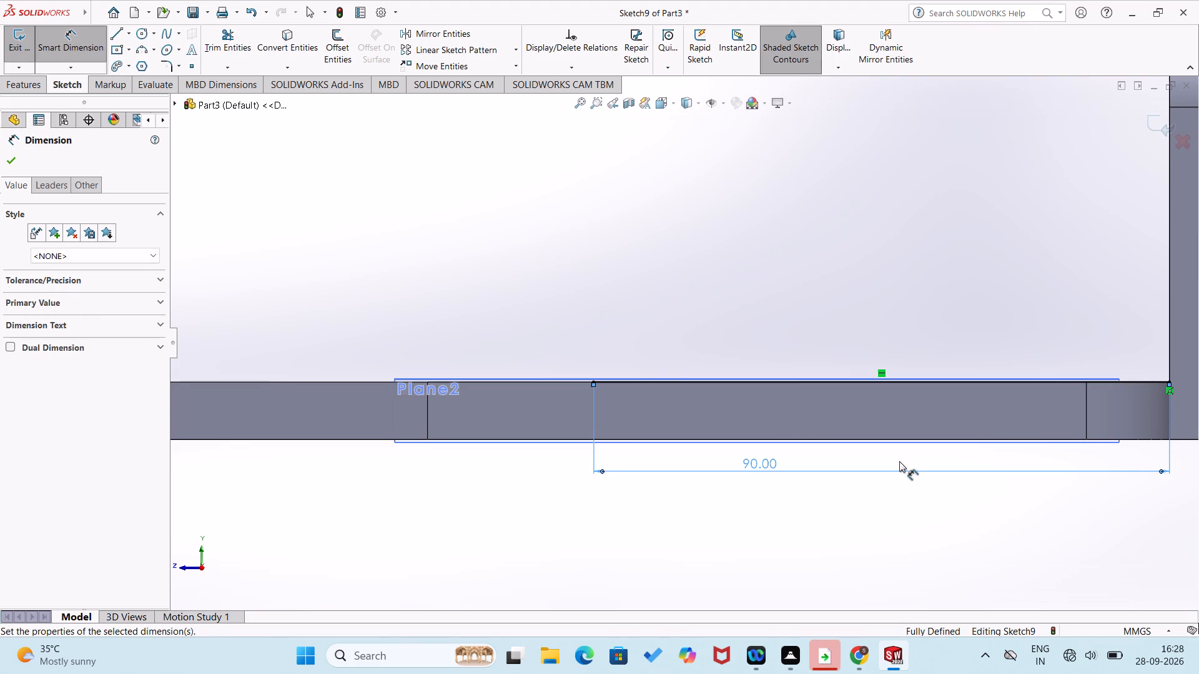
{"action": "left_click", "coordinate": [893, 519]}
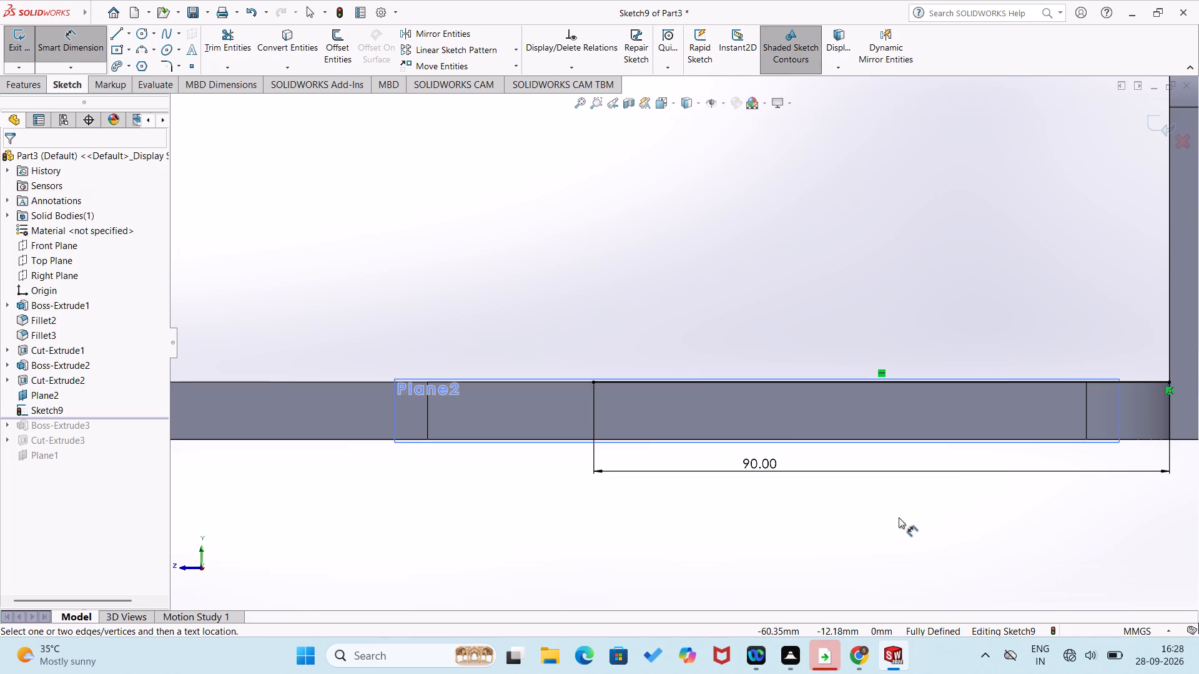
Draw a vertical line upward from the horizontal line's free end and dimension it to 20 mm.
{"action": "right_click_drag", "start_coordinate": [1014, 273], "coordinate": [957, 288]}
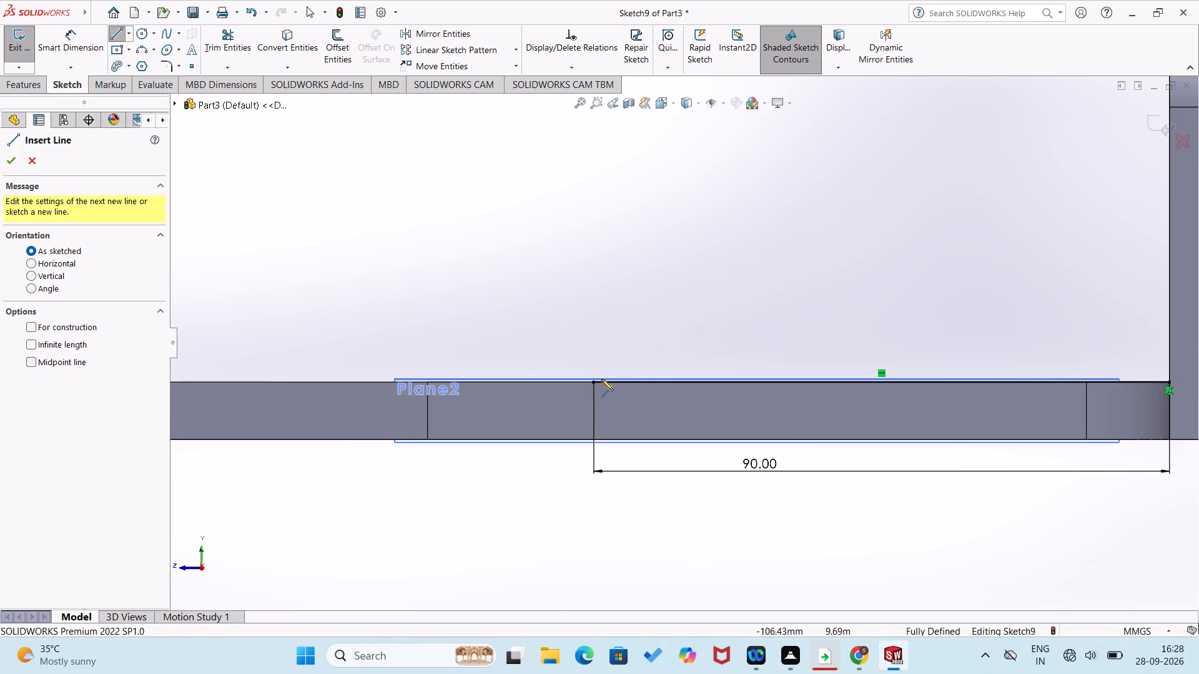
{"action": "left_click", "coordinate": [594, 380]}
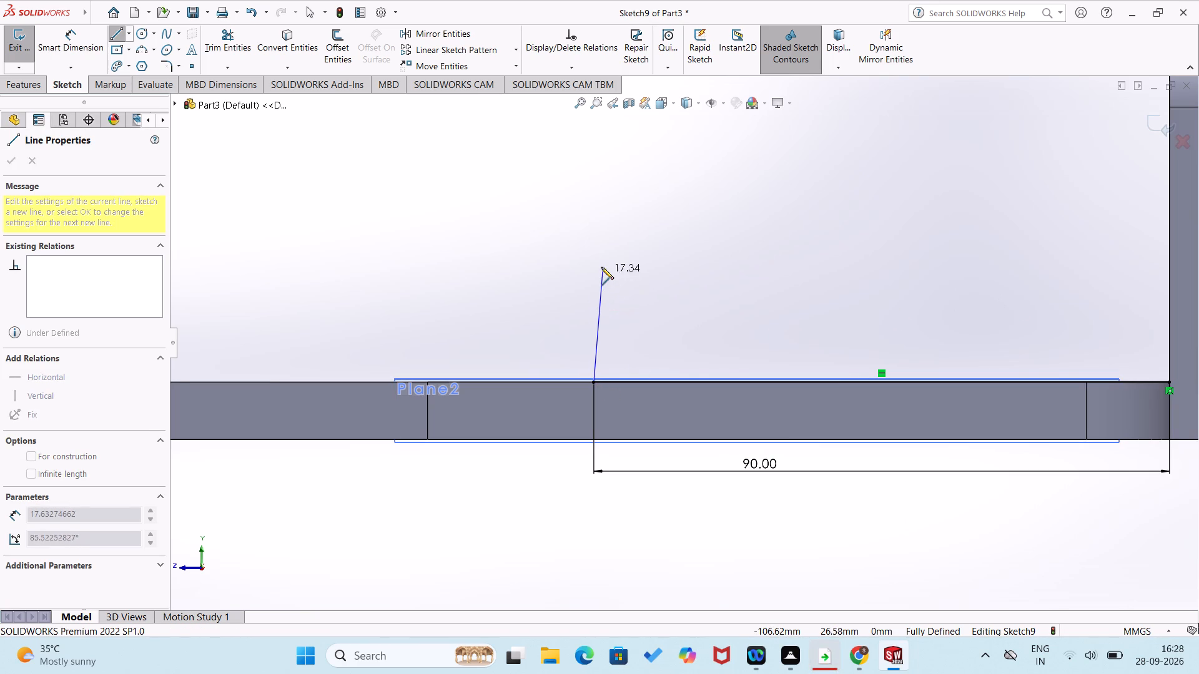
{"action": "left_click", "coordinate": [593, 243]}
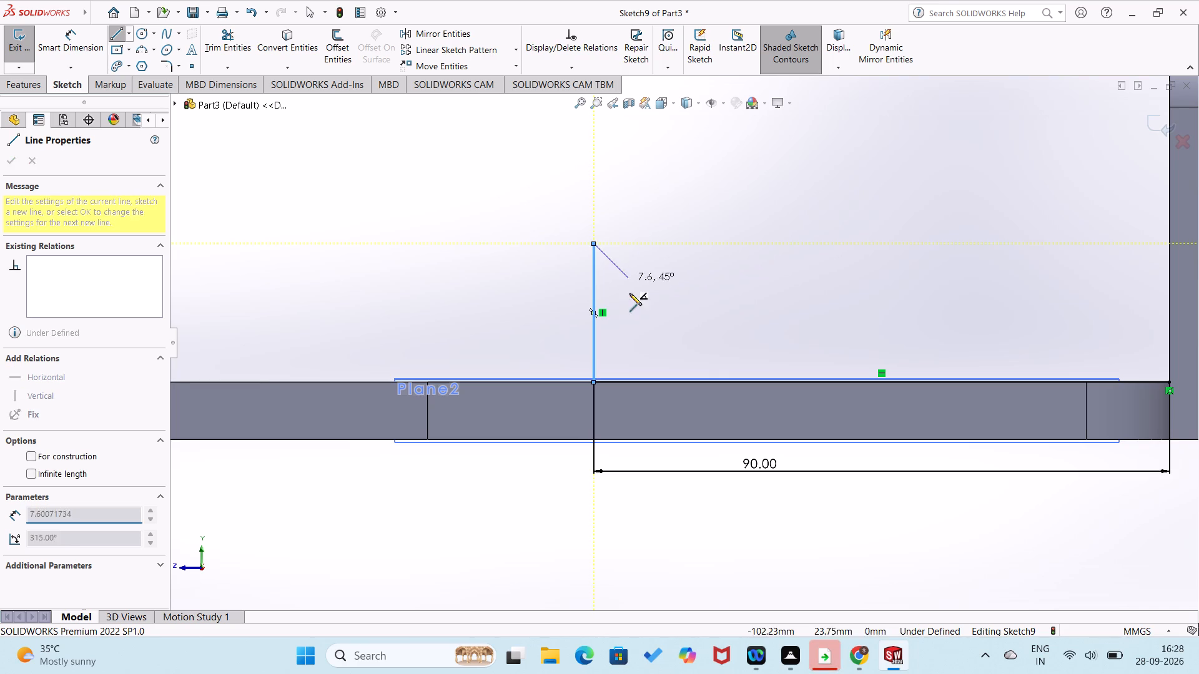
{"action": "right_click_drag", "start_coordinate": [629, 293], "coordinate": [658, 184]}
{"action": "left_click", "coordinate": [593, 283]}
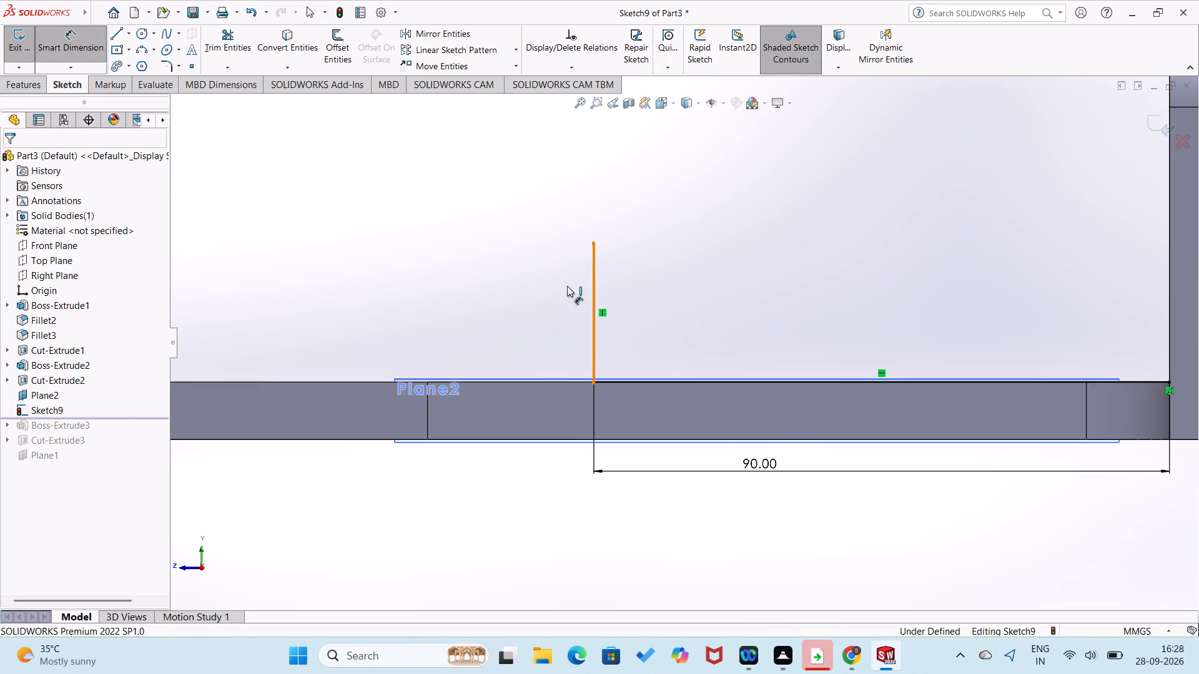
{"action": "left_click", "coordinate": [566, 286]}
{"action": "key", "text": "2"}
{"action": "key", "text": "0"}
{"action": "key", "text": "Return"}
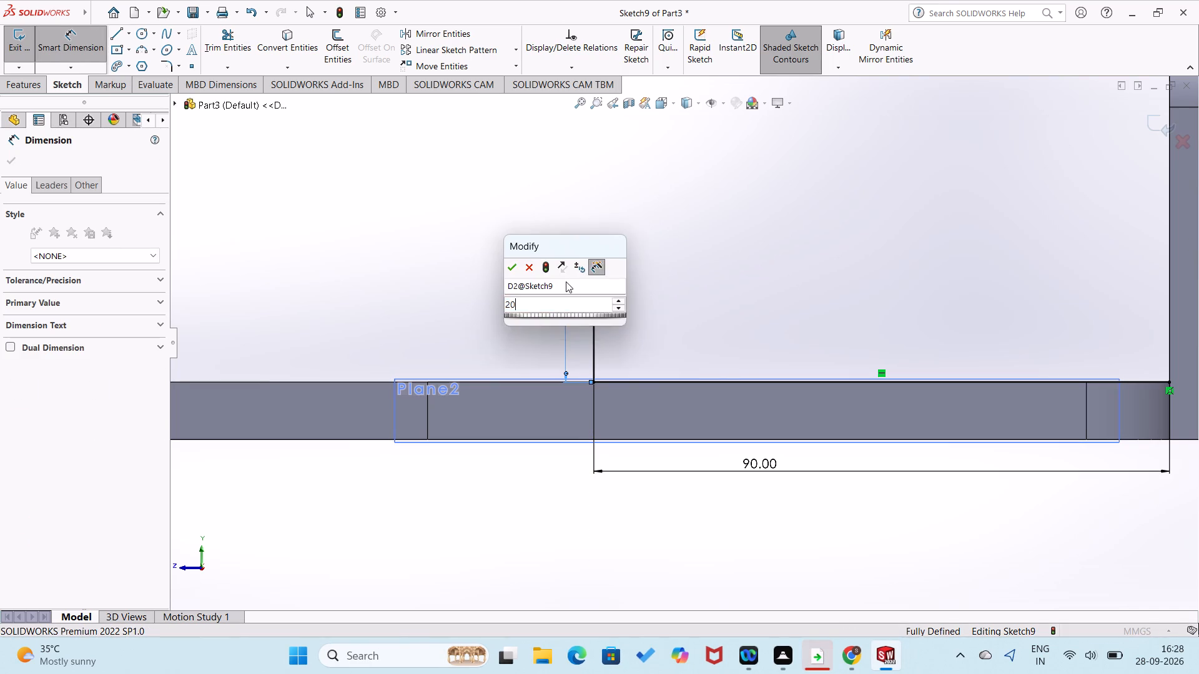
{"action": "left_click", "coordinate": [649, 255]}
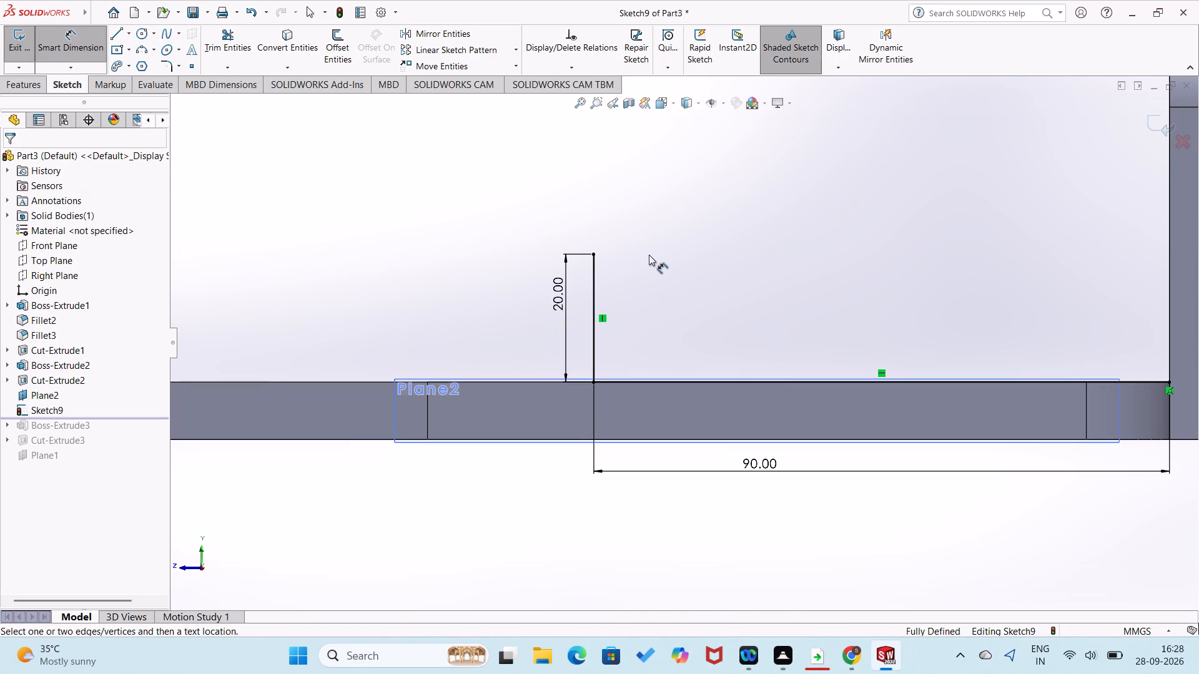
Close the profile with a concave arc of about 119 mm radius to the plate's top inner corner and a 61 mm vertical line down.
{"action": "right_click_drag", "start_coordinate": [824, 164], "coordinate": [752, 195]}
{"action": "scroll", "coordinate": [665, 244], "scroll_direction": "up", "scroll_amount": 2}
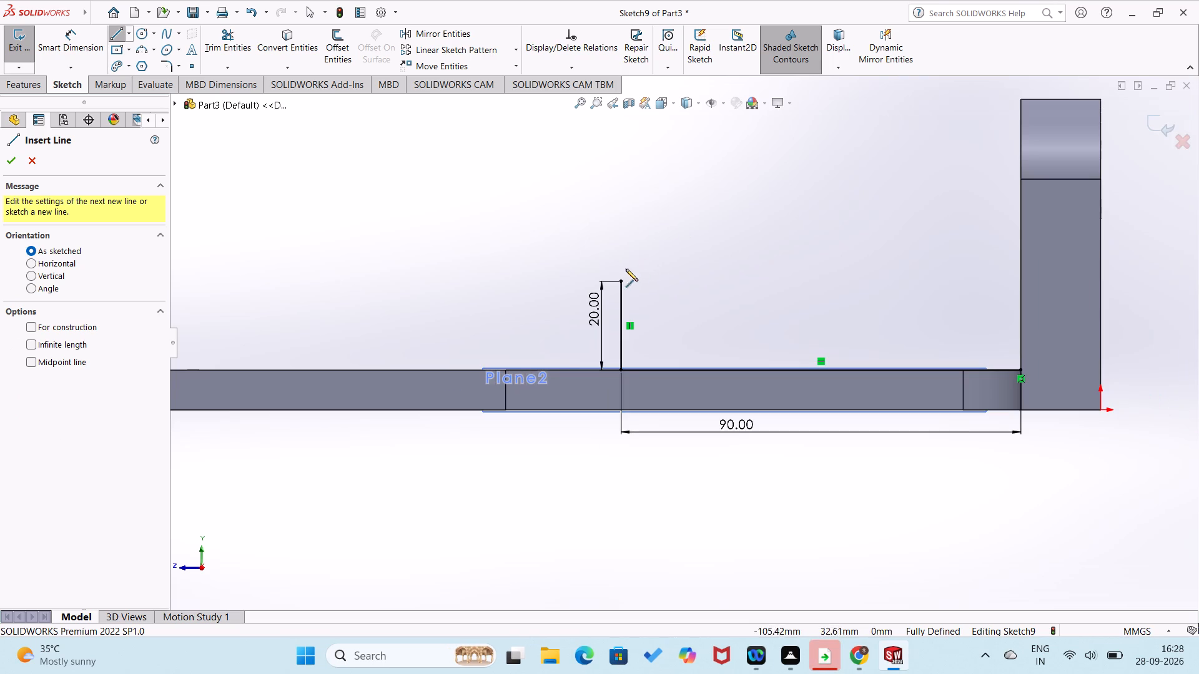
{"action": "left_click_drag", "start_coordinate": [619, 280], "coordinate": [625, 281]}
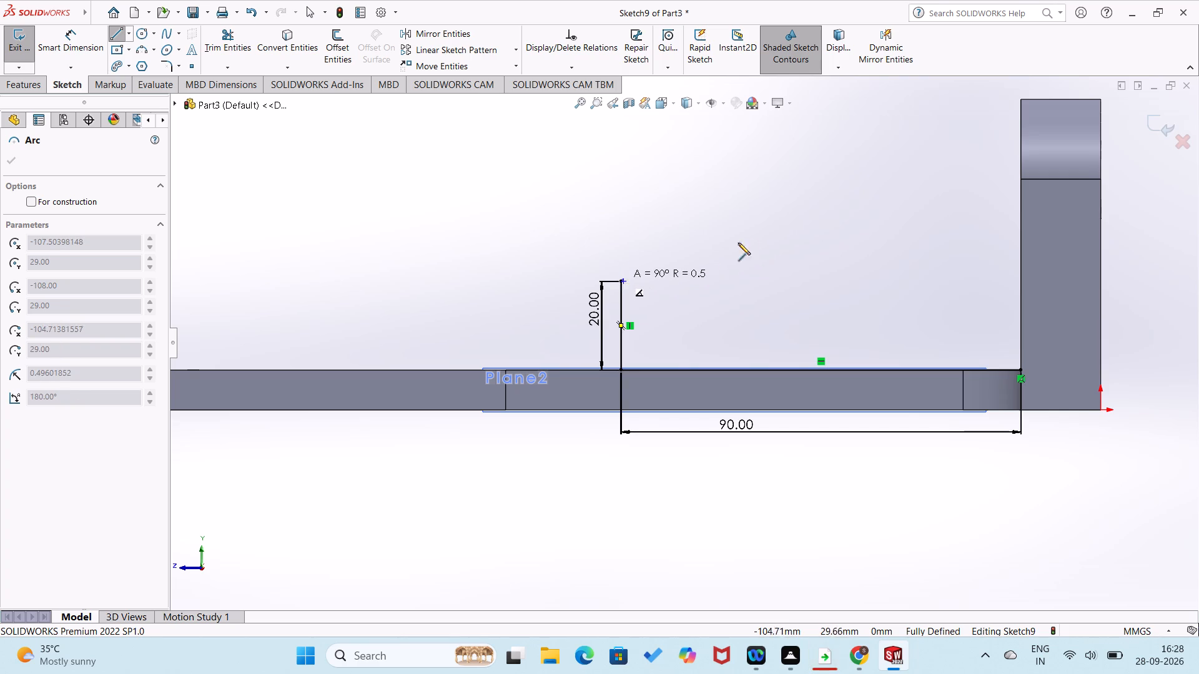
{"action": "left_click", "coordinate": [1022, 97]}
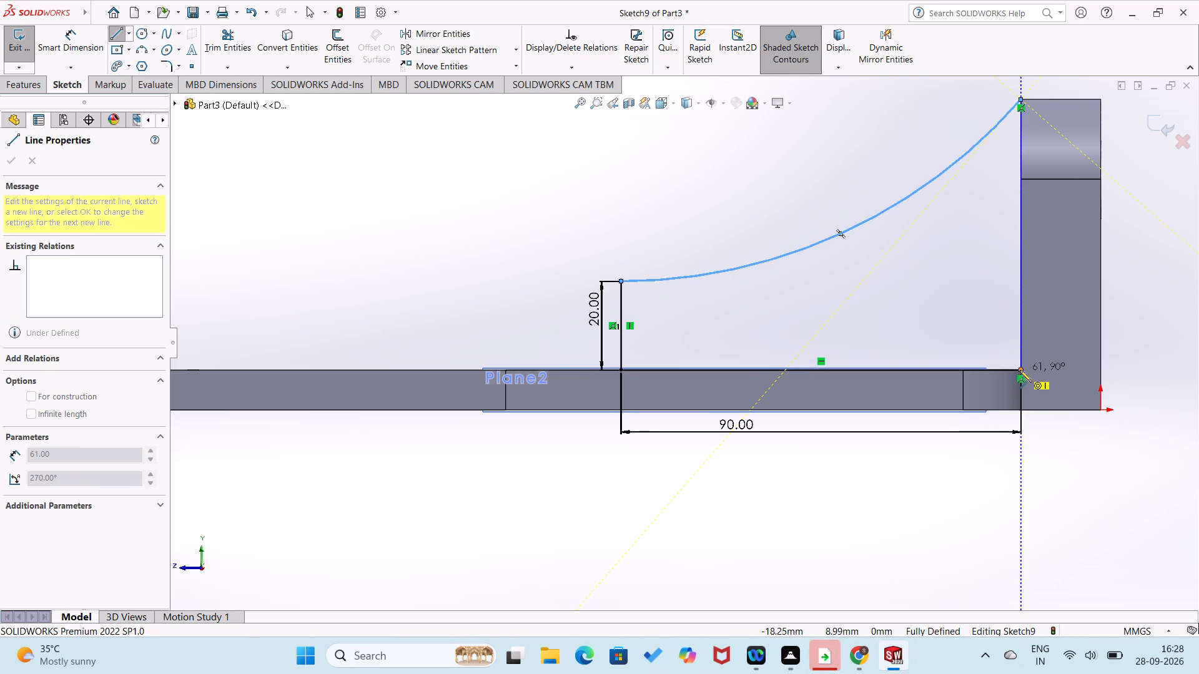
{"action": "left_click", "coordinate": [1020, 370]}
{"action": "right_click_drag", "start_coordinate": [835, 305], "coordinate": [854, 165]}
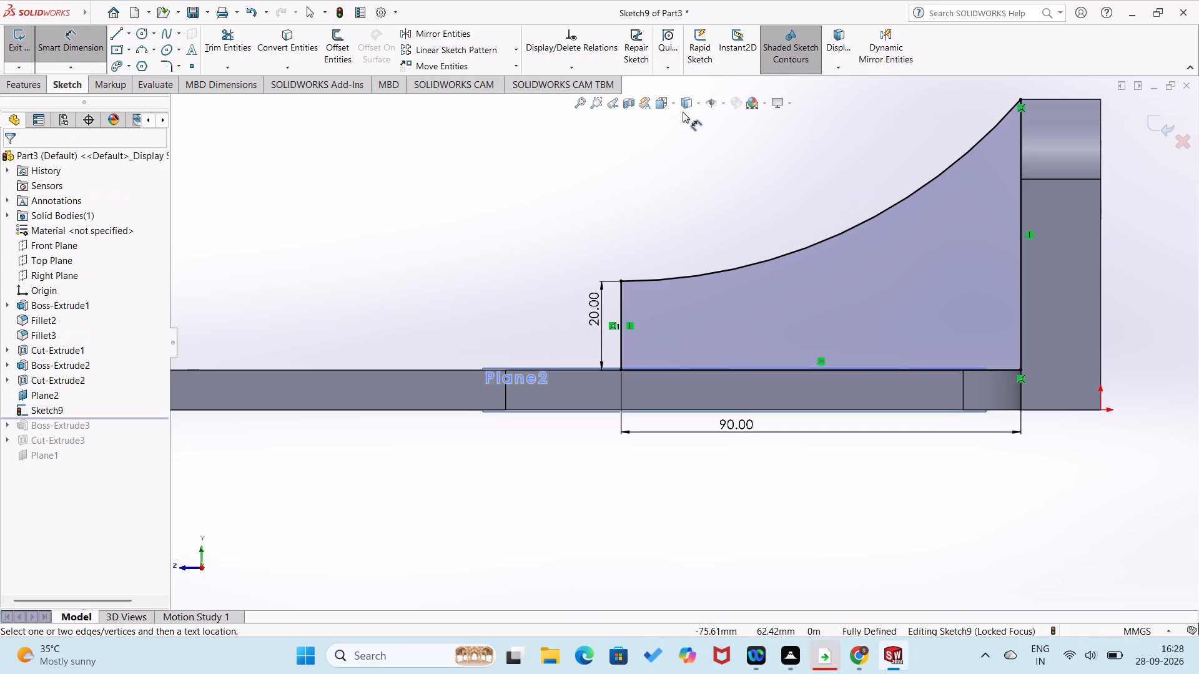
Extrude the closed rib profile as a boss with a Mid Plane end condition and a depth of 10 mm.
{"action": "left_click", "coordinate": [11, 80]}
{"action": "left_click", "coordinate": [32, 41]}
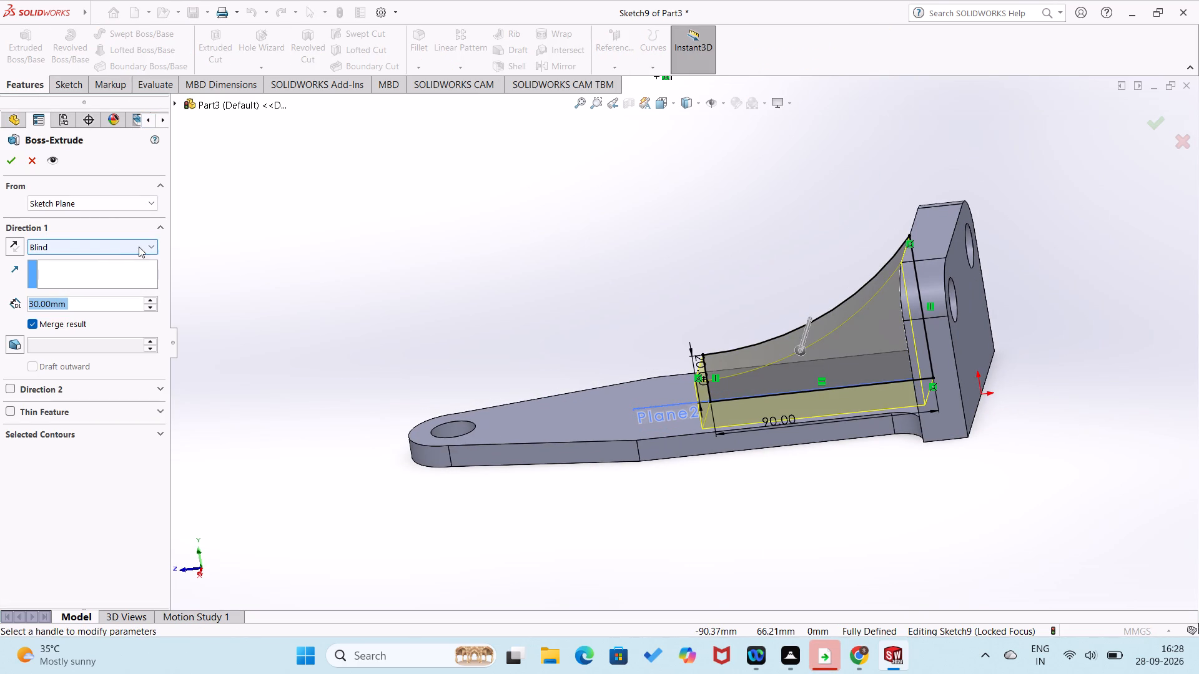
{"action": "left_click", "coordinate": [144, 247]}
{"action": "left_click", "coordinate": [134, 326]}
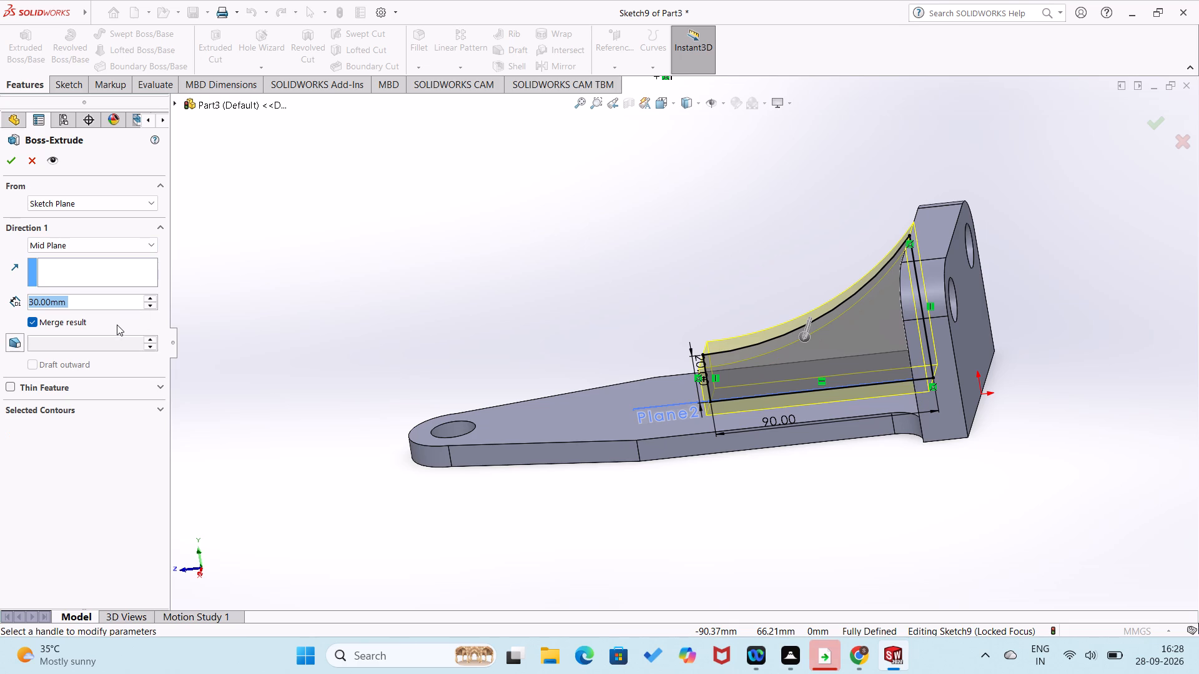
{"action": "type", "text": "10"}
{"action": "key", "text": "Return"}
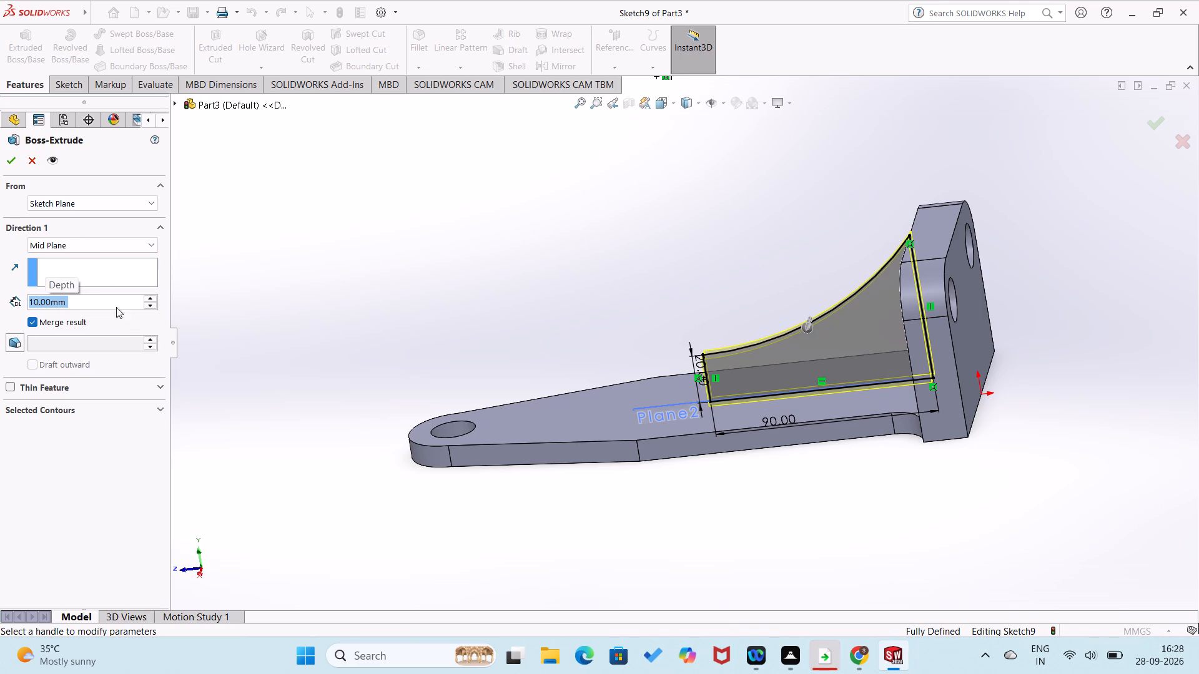
{"action": "left_click", "coordinate": [14, 155]}
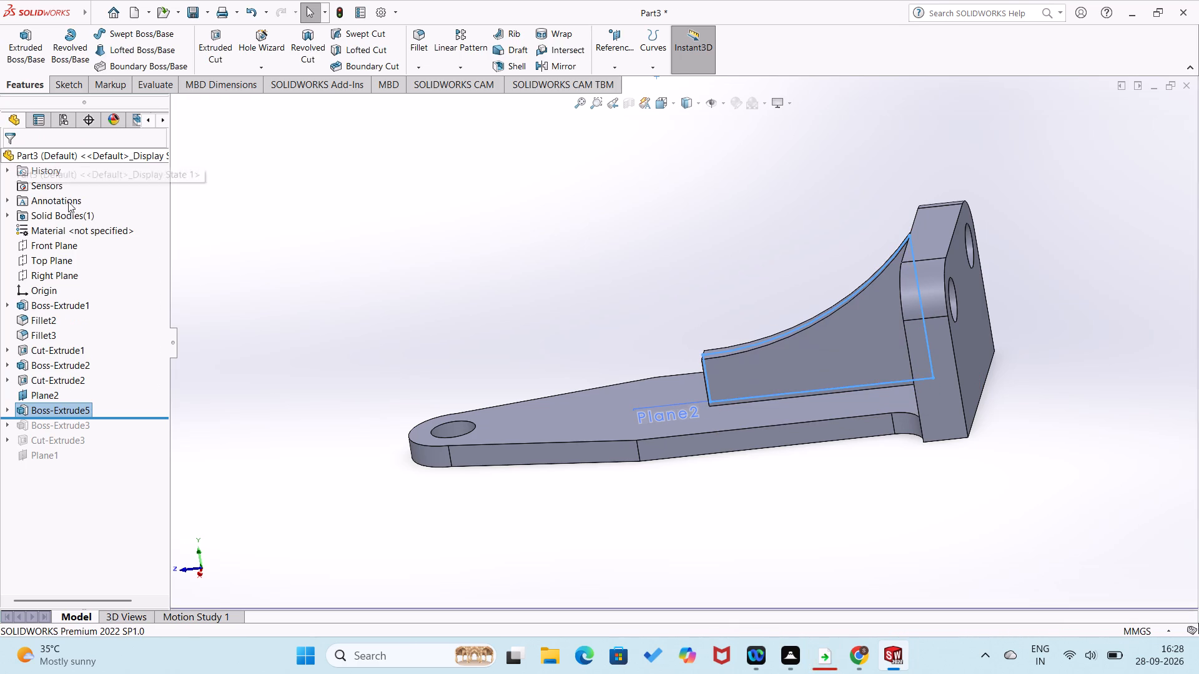
{"action": "left_click", "coordinate": [388, 290]}
Roll the feature history forward past Cut-Extrude3 to bring back the boss and its bore.
{"action": "left_click_drag", "start_coordinate": [146, 415], "coordinate": [136, 452]}
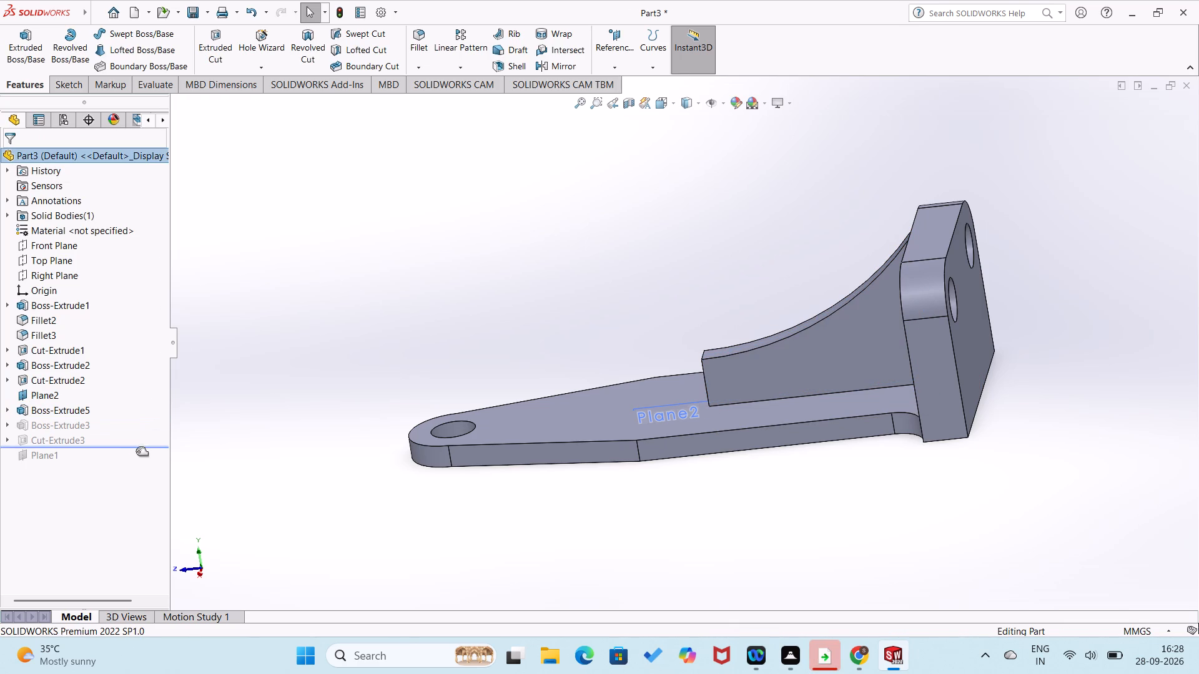
{"action": "left_click_drag", "start_coordinate": [136, 452], "coordinate": [135, 455]}
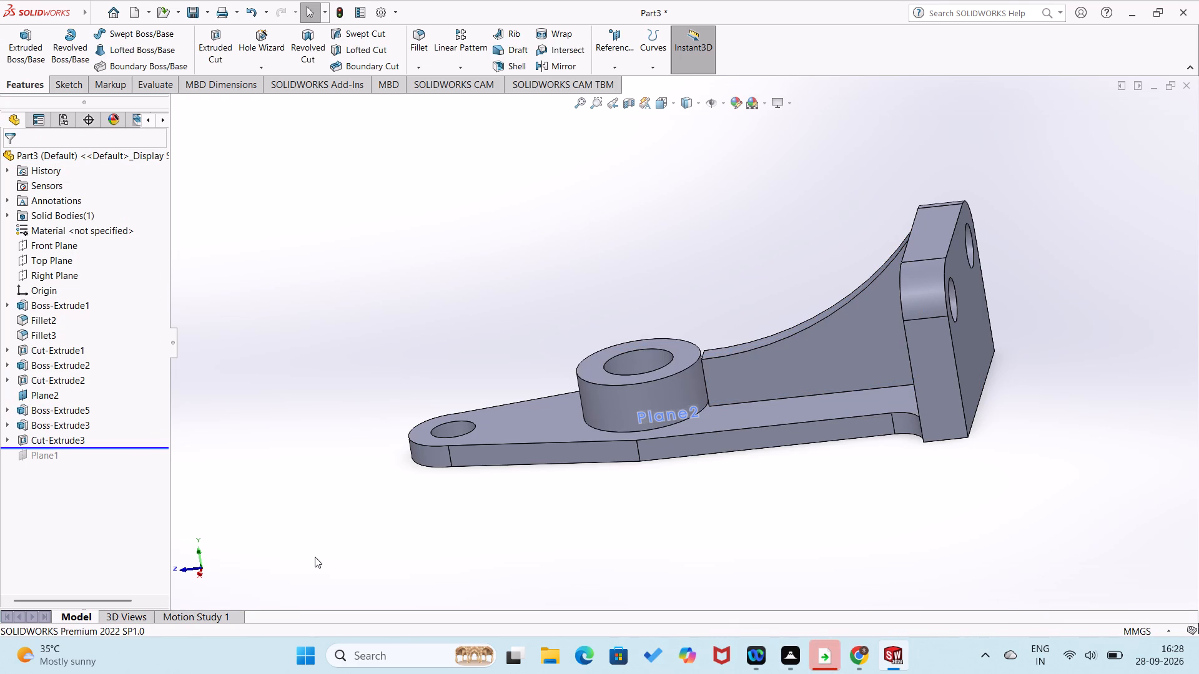
{"action": "left_click", "coordinate": [343, 572]}
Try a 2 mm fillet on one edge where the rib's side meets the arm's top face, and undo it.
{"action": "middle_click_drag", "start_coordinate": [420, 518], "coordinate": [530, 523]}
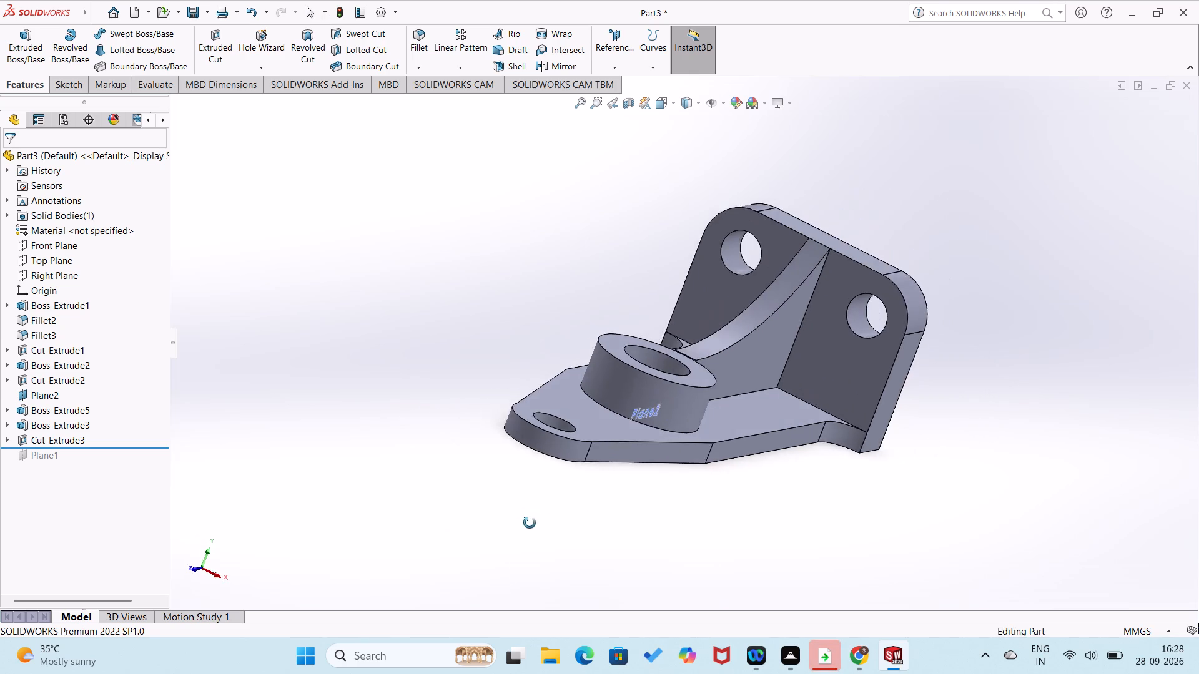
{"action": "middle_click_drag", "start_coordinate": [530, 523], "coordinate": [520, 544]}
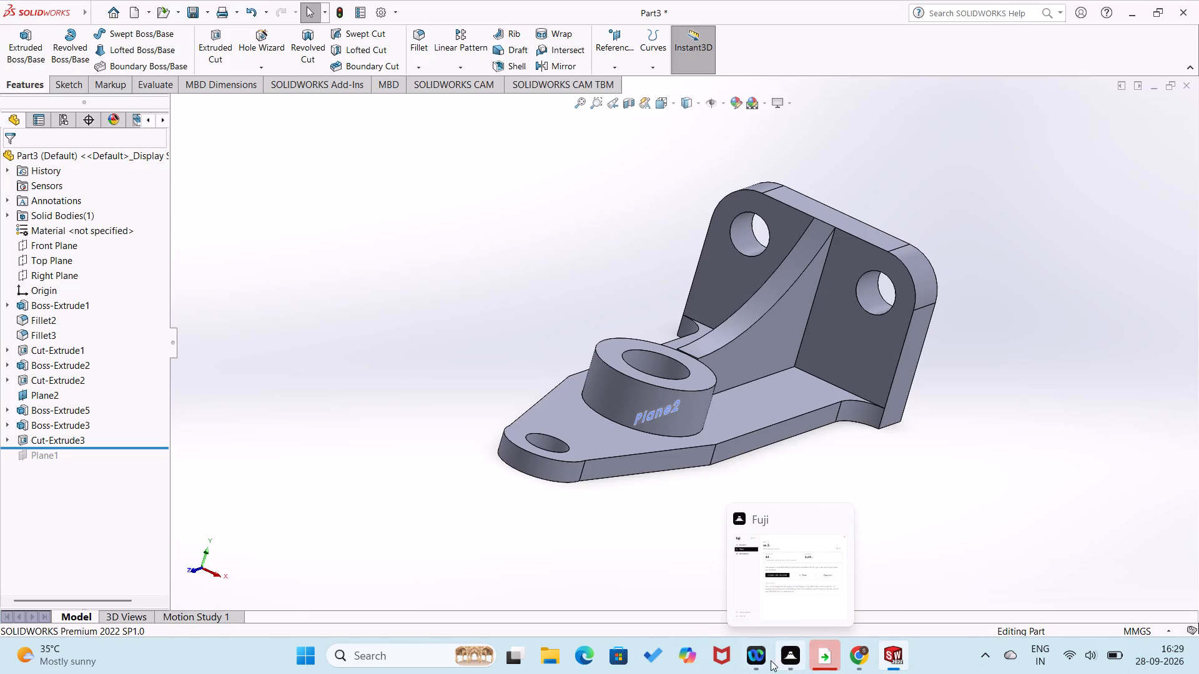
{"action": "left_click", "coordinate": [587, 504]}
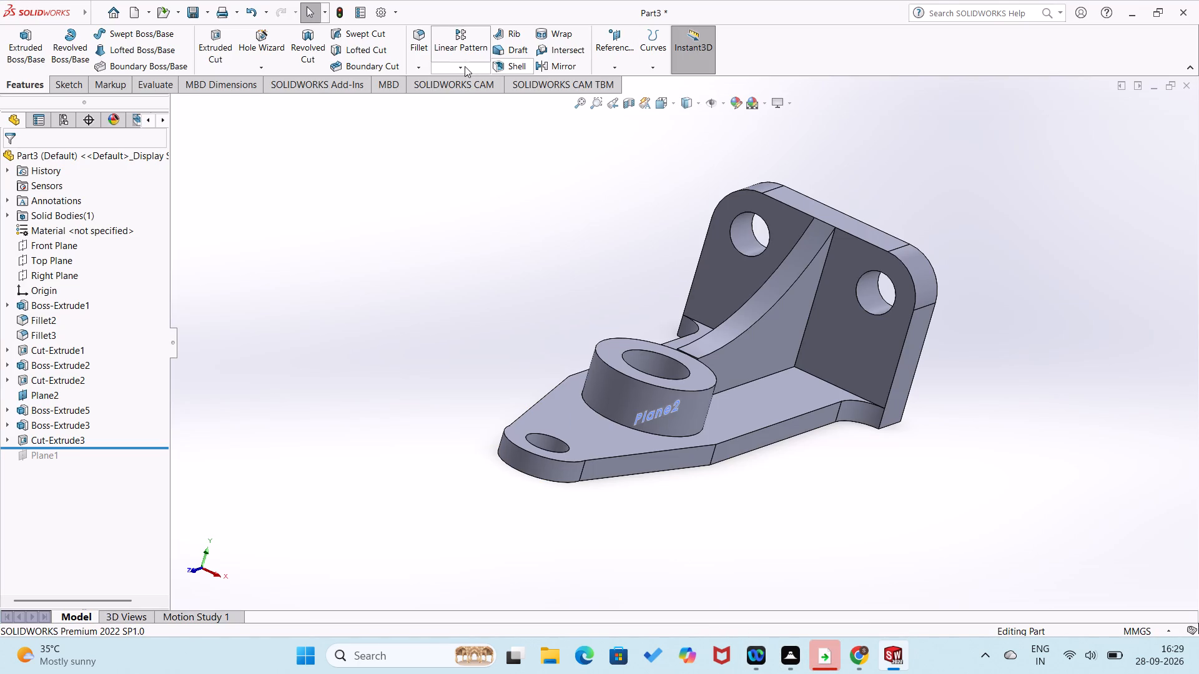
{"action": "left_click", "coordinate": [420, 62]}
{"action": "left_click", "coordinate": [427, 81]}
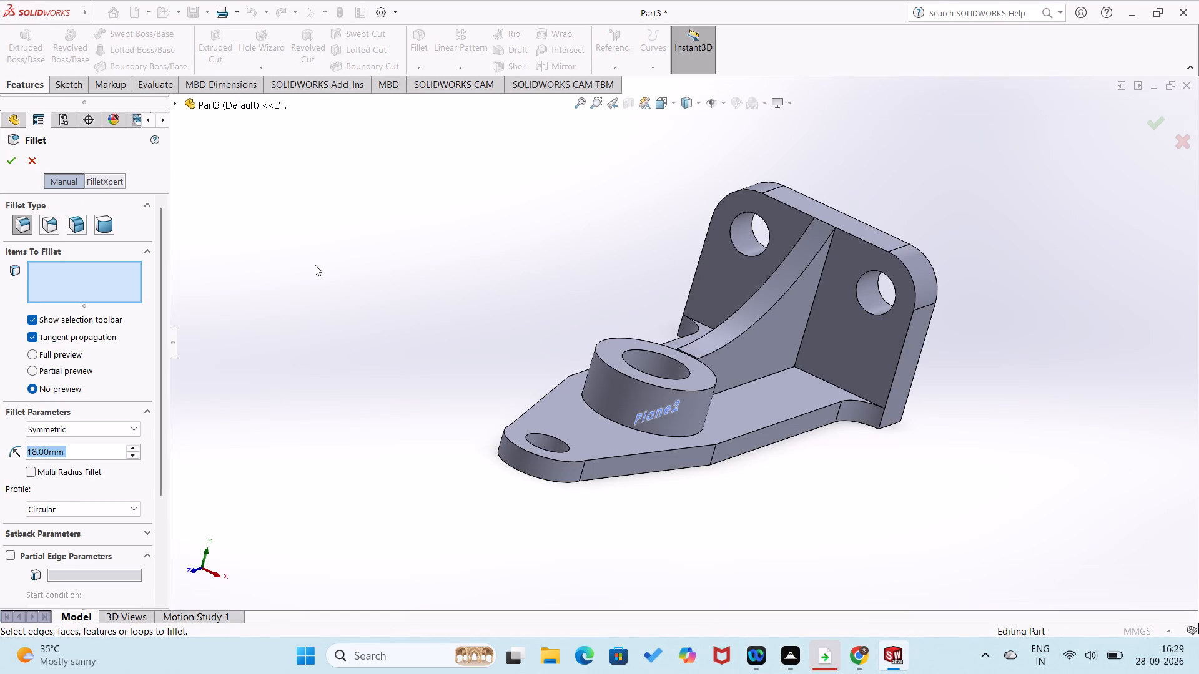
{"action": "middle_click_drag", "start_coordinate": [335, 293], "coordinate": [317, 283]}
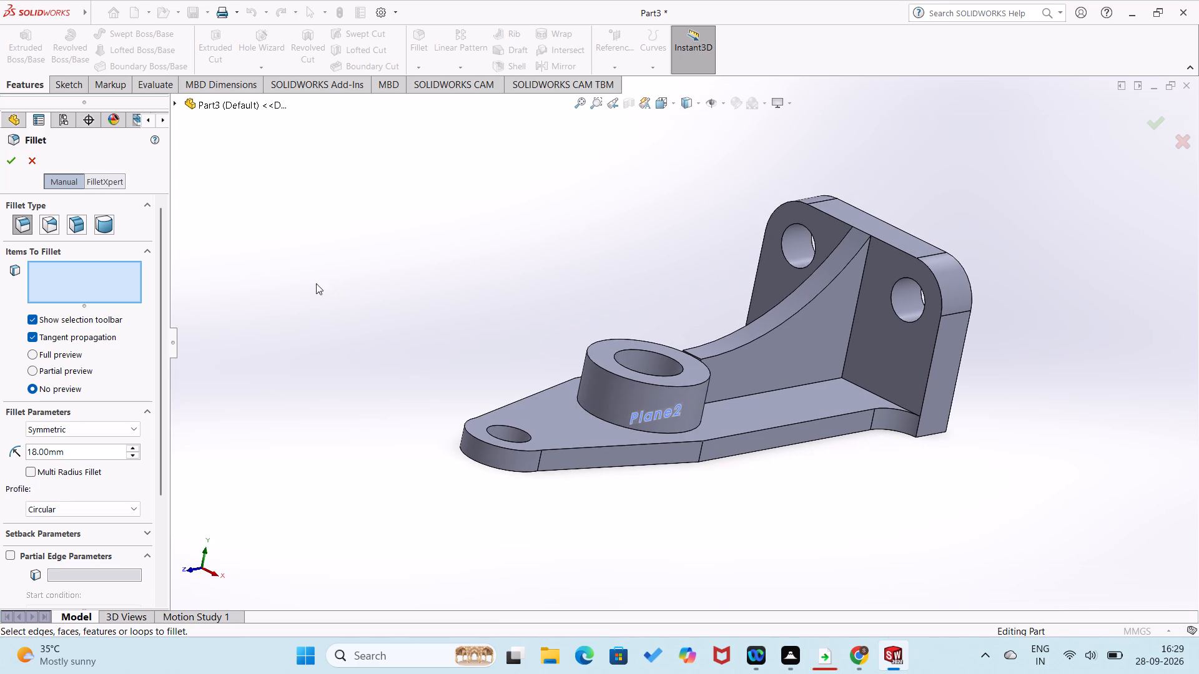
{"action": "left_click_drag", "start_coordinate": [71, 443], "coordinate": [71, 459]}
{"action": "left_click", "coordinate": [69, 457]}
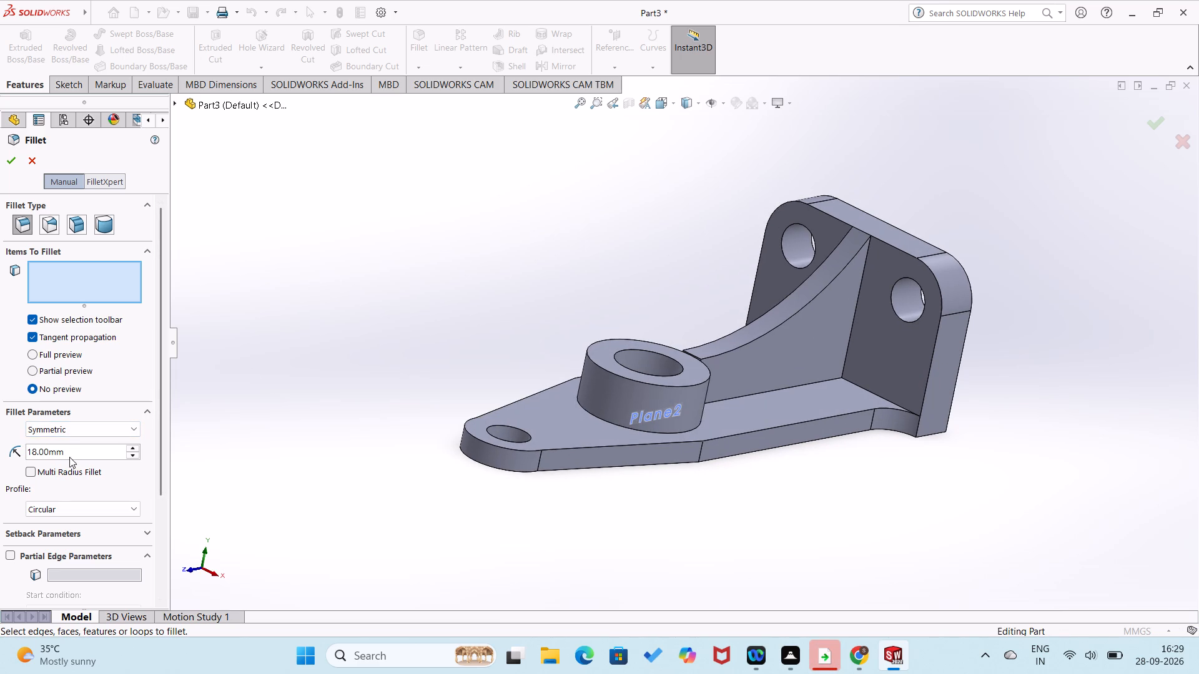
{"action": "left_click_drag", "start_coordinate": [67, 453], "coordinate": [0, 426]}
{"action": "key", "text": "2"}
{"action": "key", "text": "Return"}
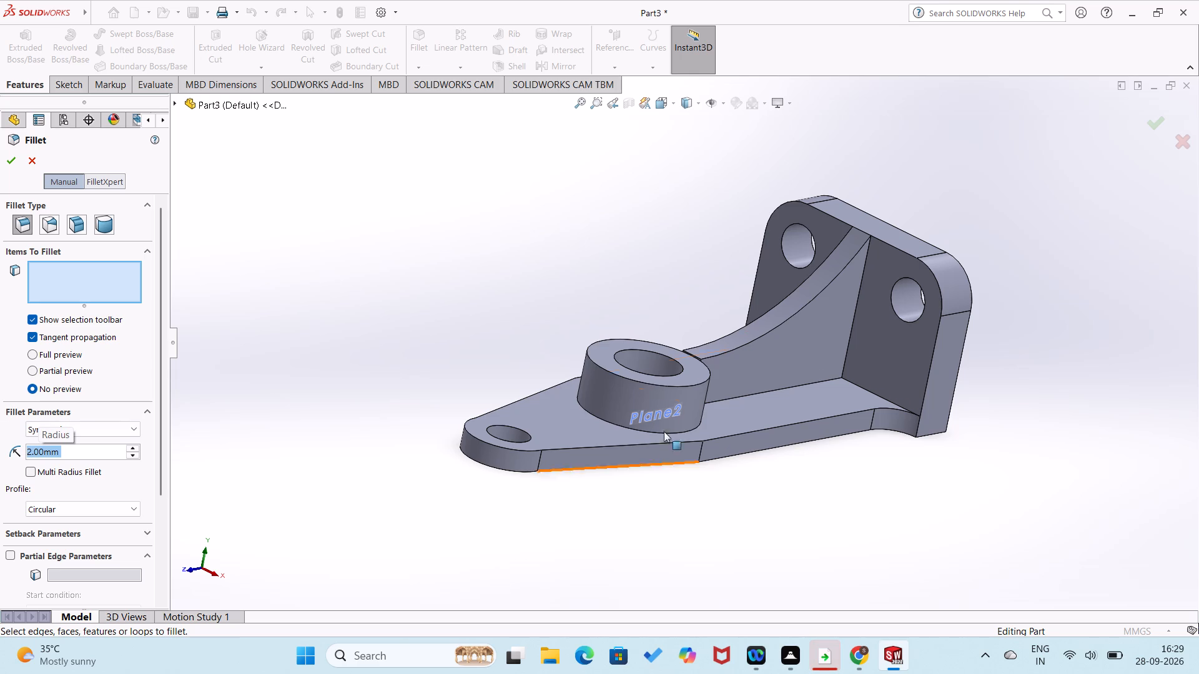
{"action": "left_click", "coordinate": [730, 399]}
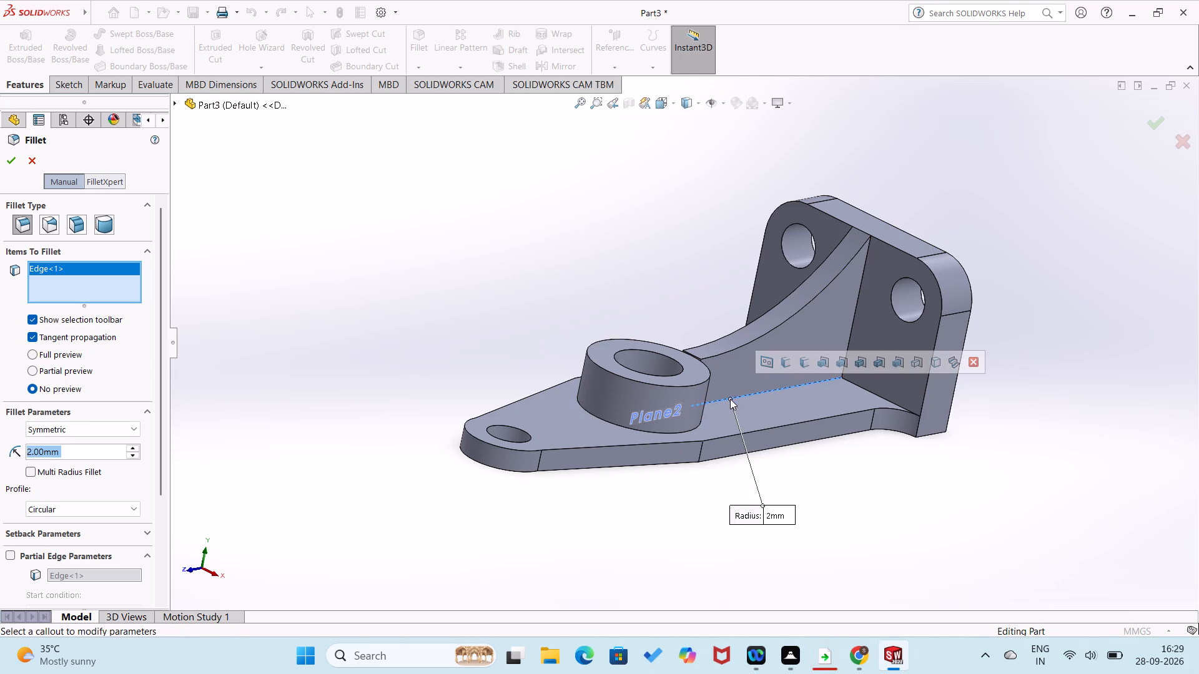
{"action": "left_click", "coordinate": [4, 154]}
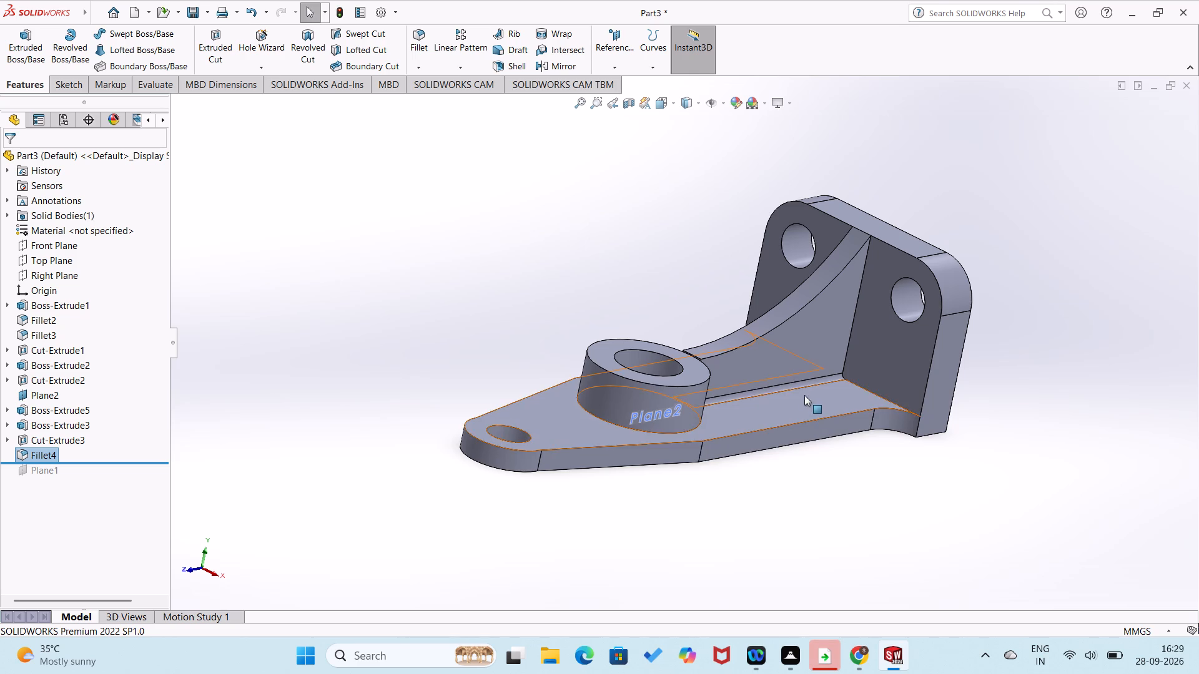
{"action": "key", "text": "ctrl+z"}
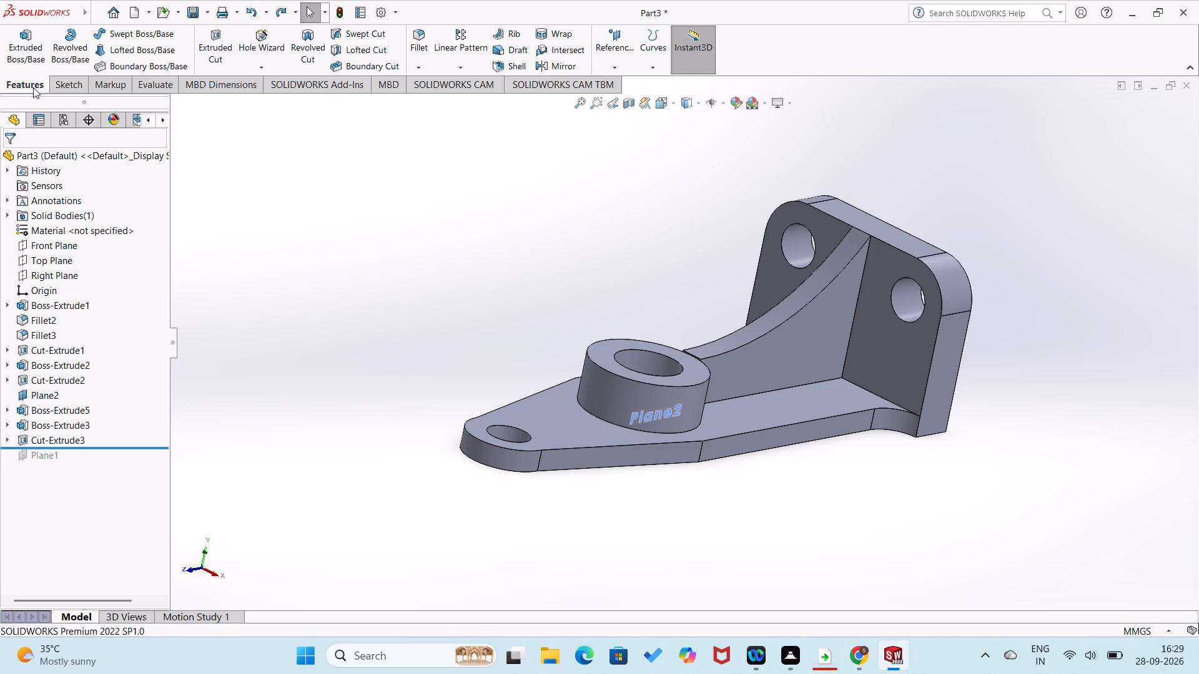
Fillet the same rib-to-arm base edge with a 1 mm radius.
{"action": "left_click", "coordinate": [428, 65]}
{"action": "left_click", "coordinate": [419, 82]}
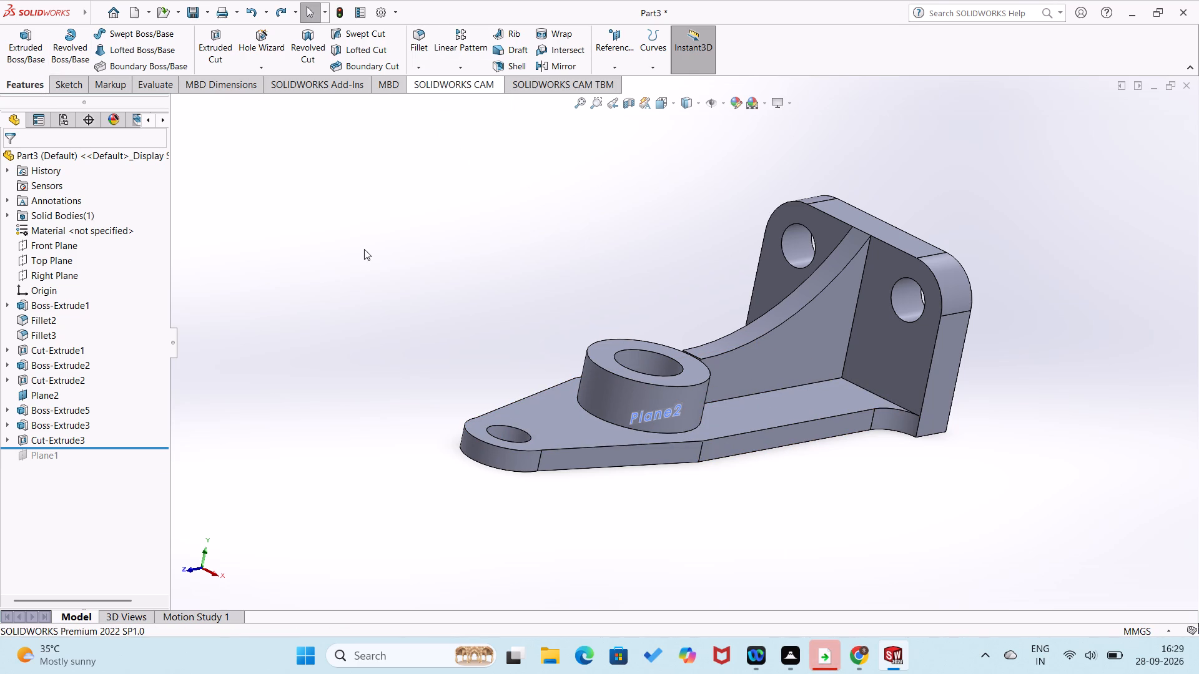
{"action": "key", "text": "1"}
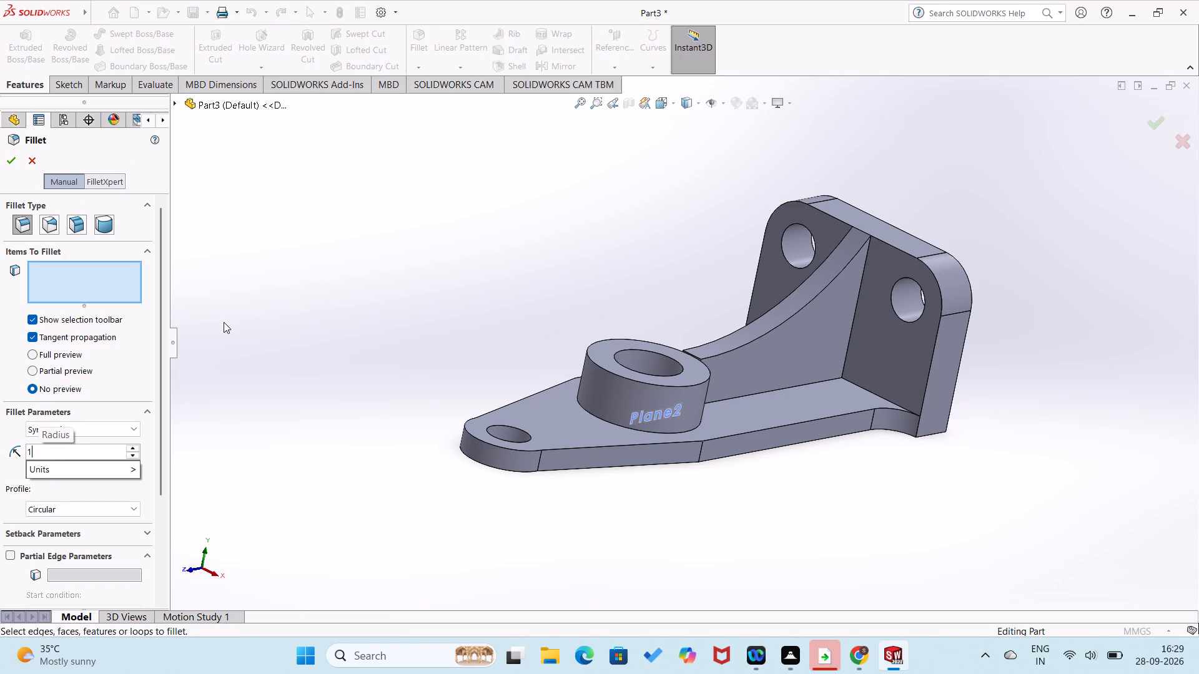
{"action": "key", "text": "Return"}
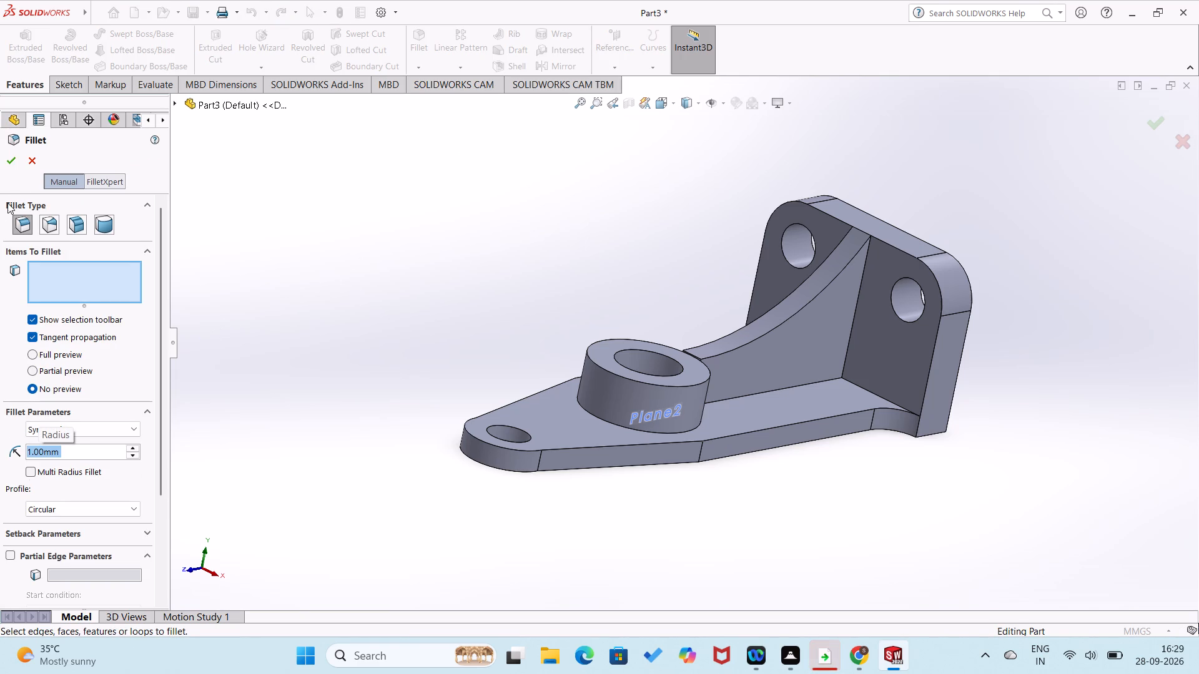
{"action": "left_click", "coordinate": [771, 391]}
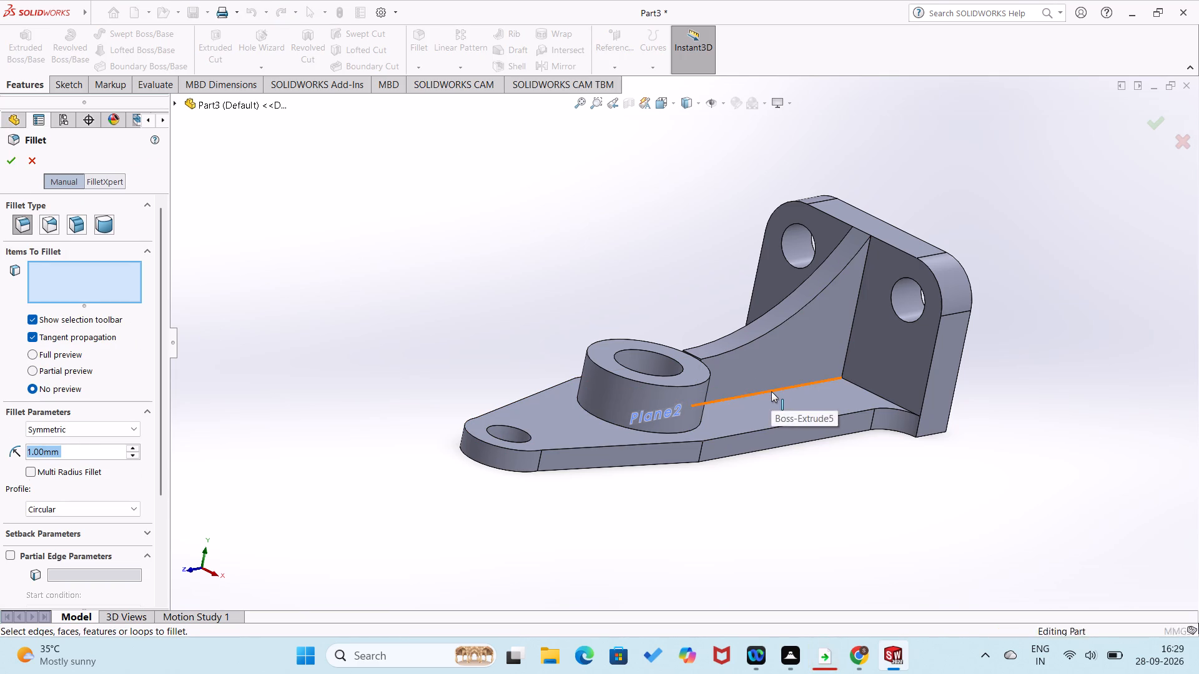
{"action": "left_click", "coordinate": [10, 168]}
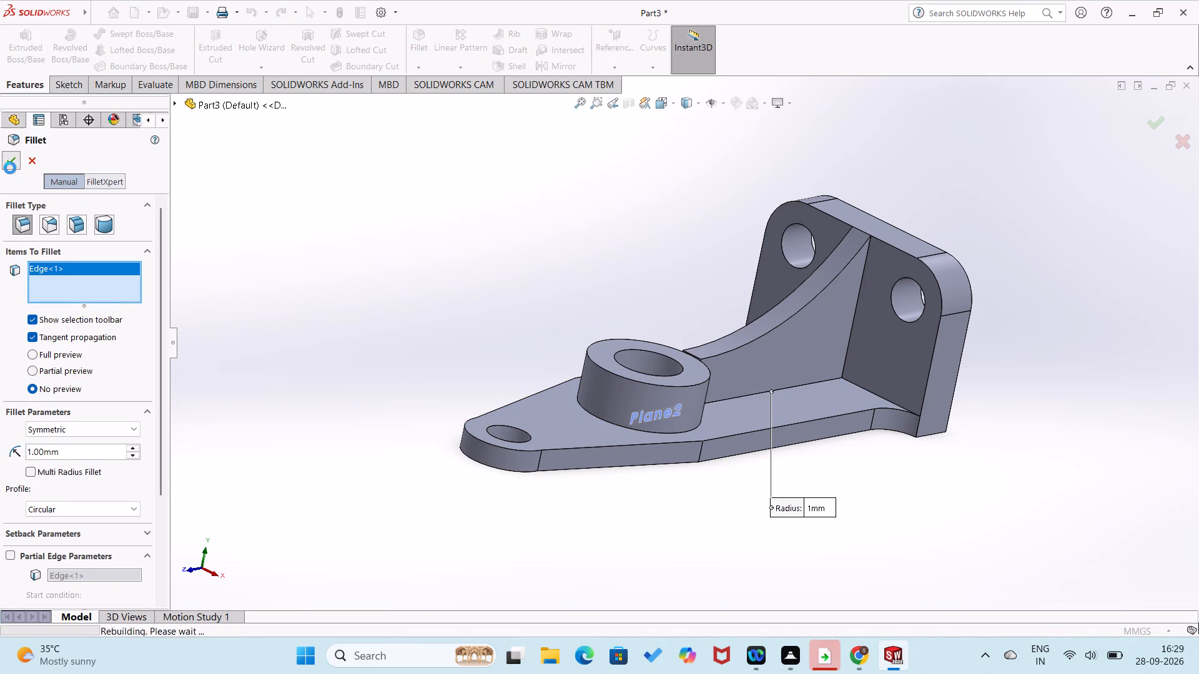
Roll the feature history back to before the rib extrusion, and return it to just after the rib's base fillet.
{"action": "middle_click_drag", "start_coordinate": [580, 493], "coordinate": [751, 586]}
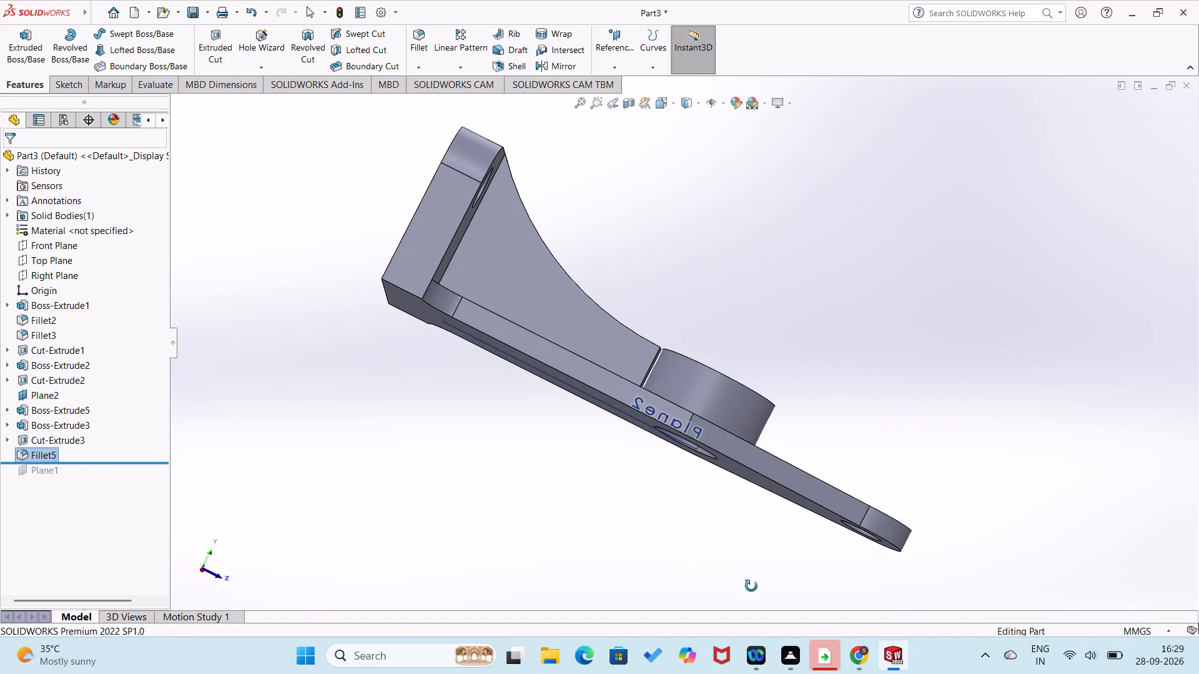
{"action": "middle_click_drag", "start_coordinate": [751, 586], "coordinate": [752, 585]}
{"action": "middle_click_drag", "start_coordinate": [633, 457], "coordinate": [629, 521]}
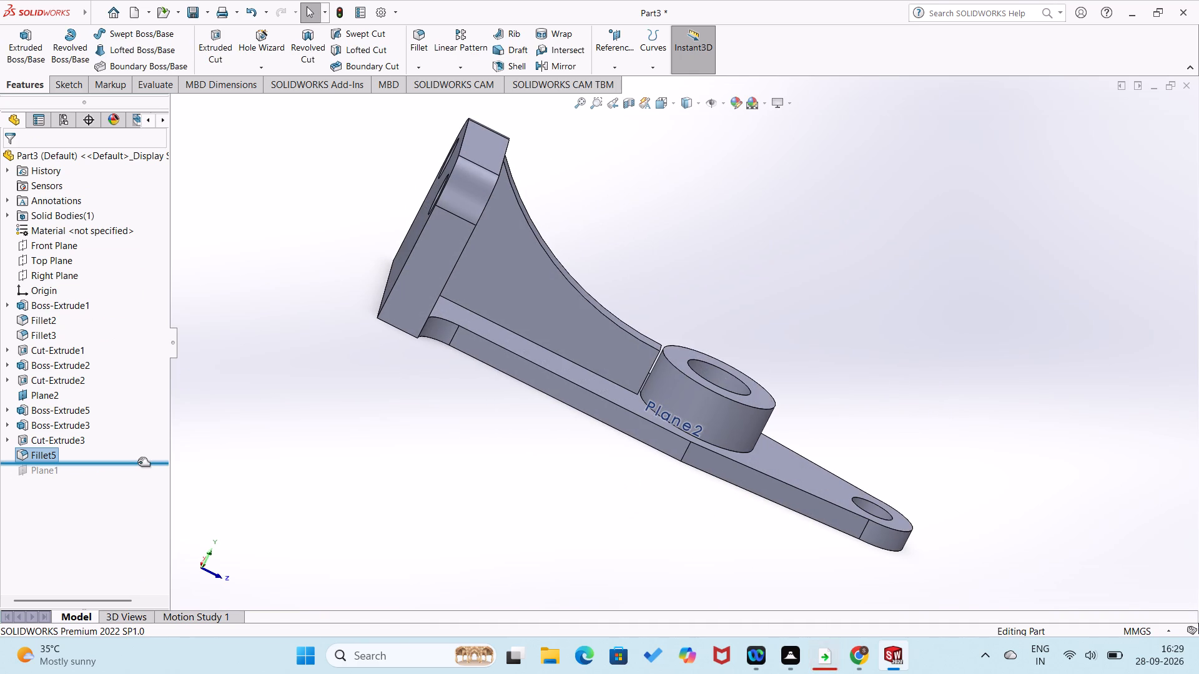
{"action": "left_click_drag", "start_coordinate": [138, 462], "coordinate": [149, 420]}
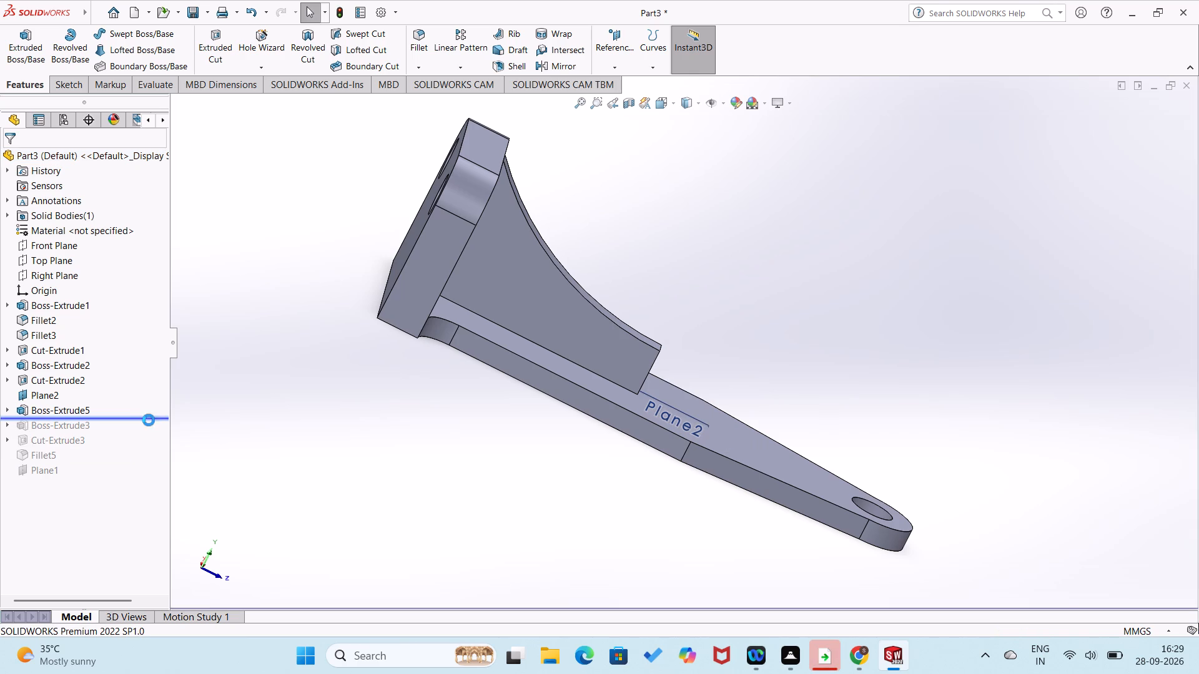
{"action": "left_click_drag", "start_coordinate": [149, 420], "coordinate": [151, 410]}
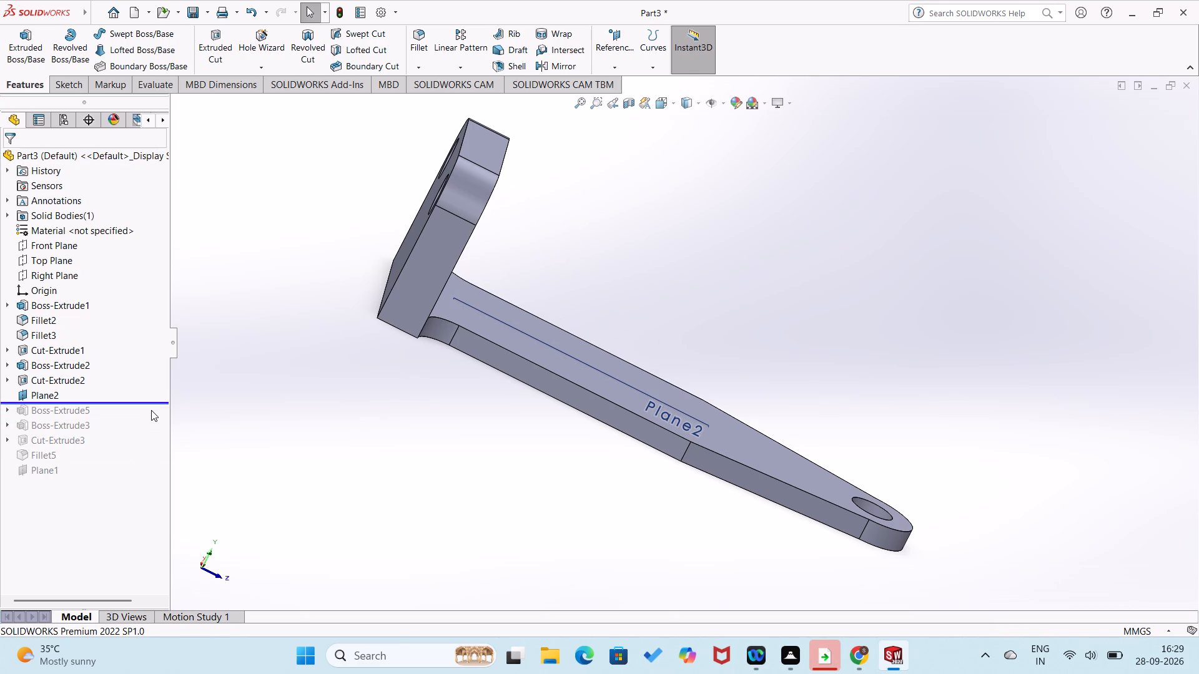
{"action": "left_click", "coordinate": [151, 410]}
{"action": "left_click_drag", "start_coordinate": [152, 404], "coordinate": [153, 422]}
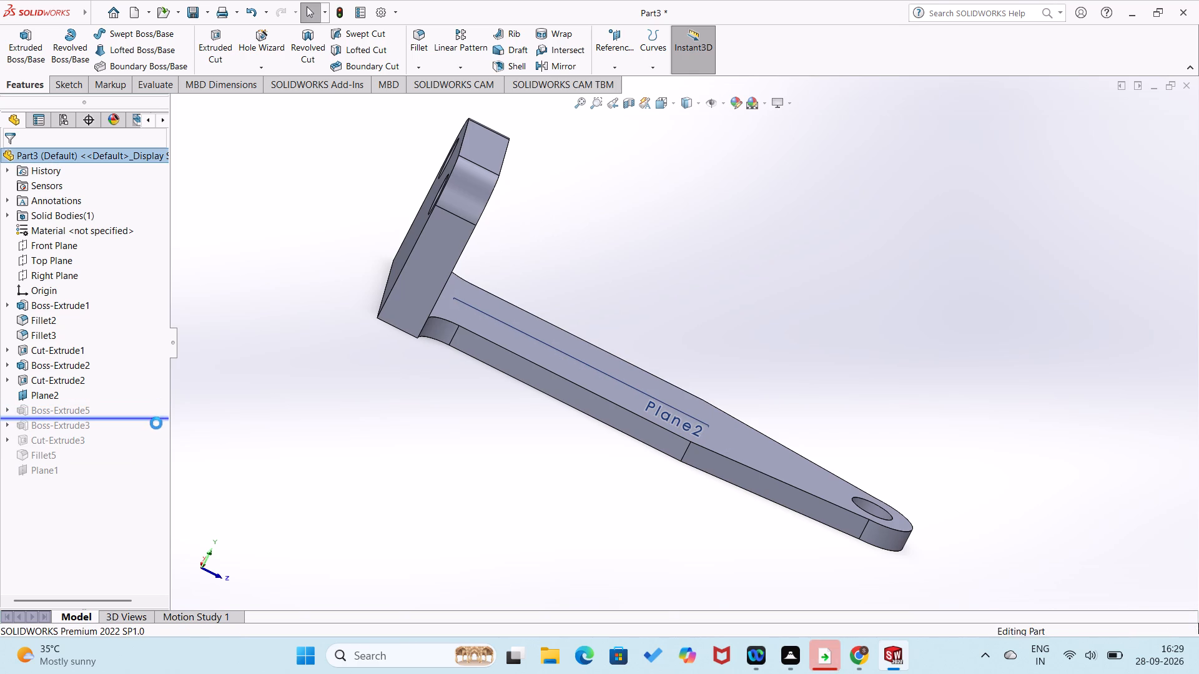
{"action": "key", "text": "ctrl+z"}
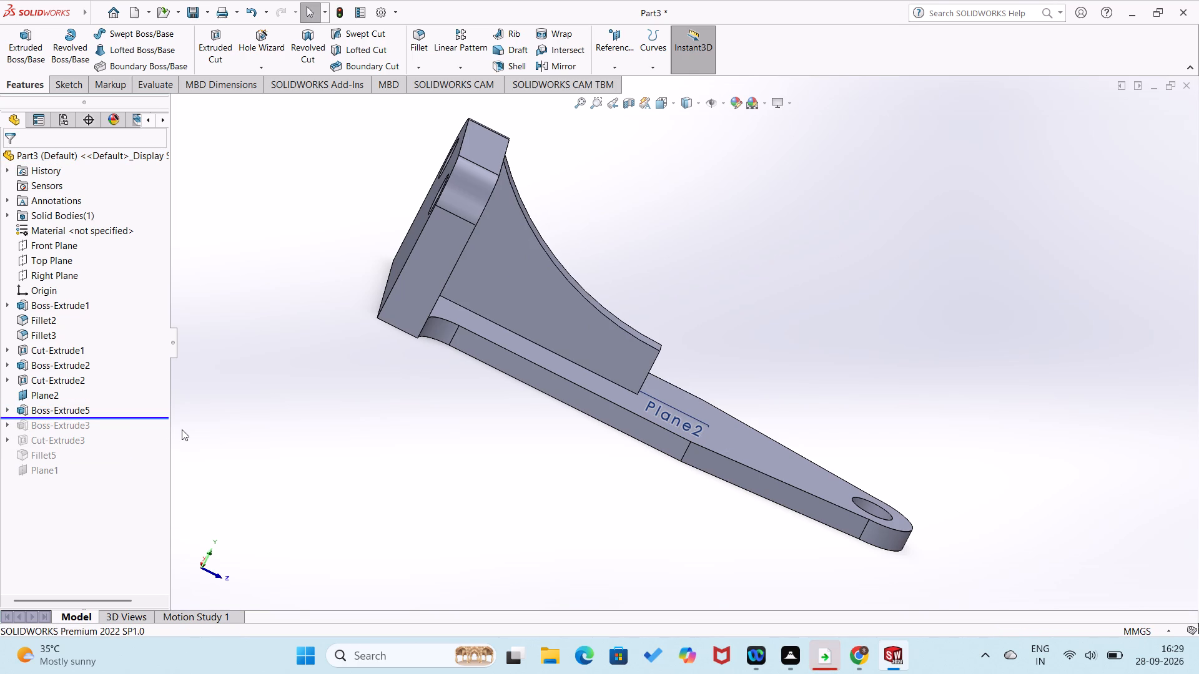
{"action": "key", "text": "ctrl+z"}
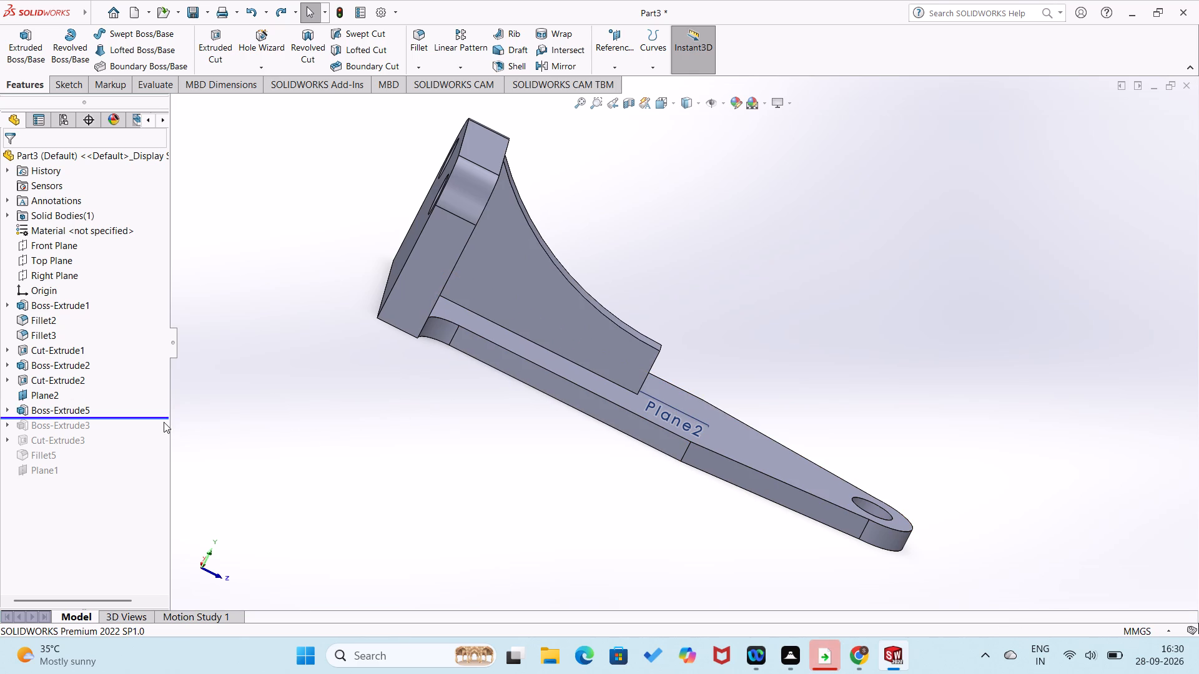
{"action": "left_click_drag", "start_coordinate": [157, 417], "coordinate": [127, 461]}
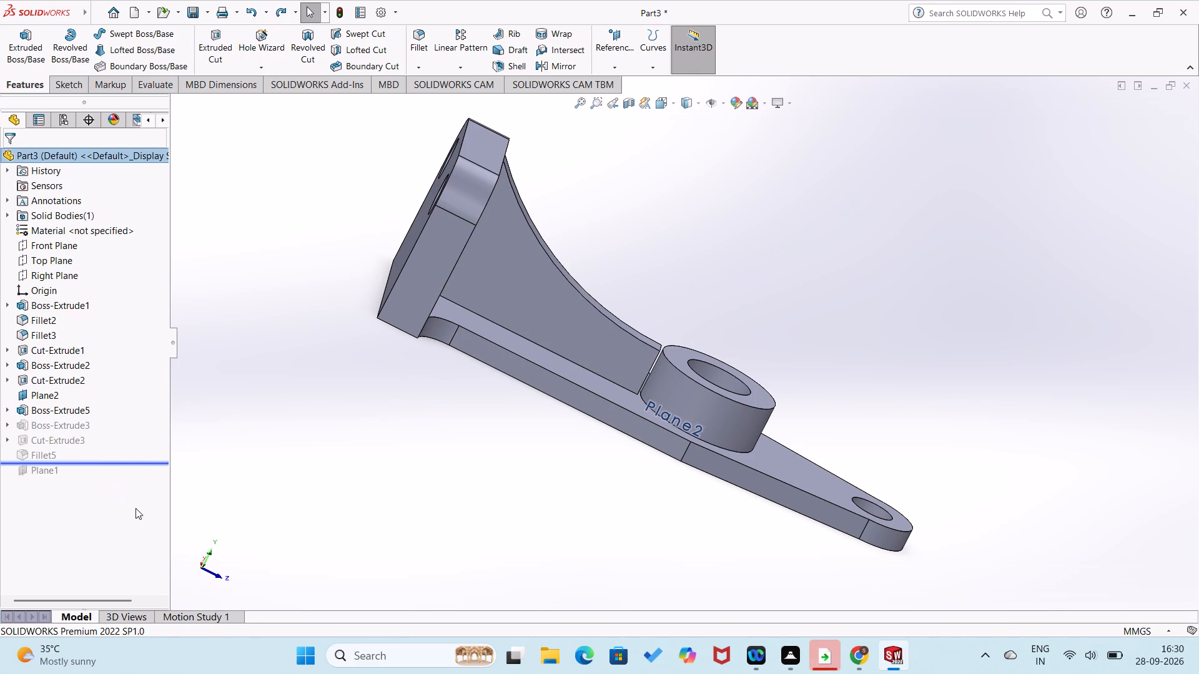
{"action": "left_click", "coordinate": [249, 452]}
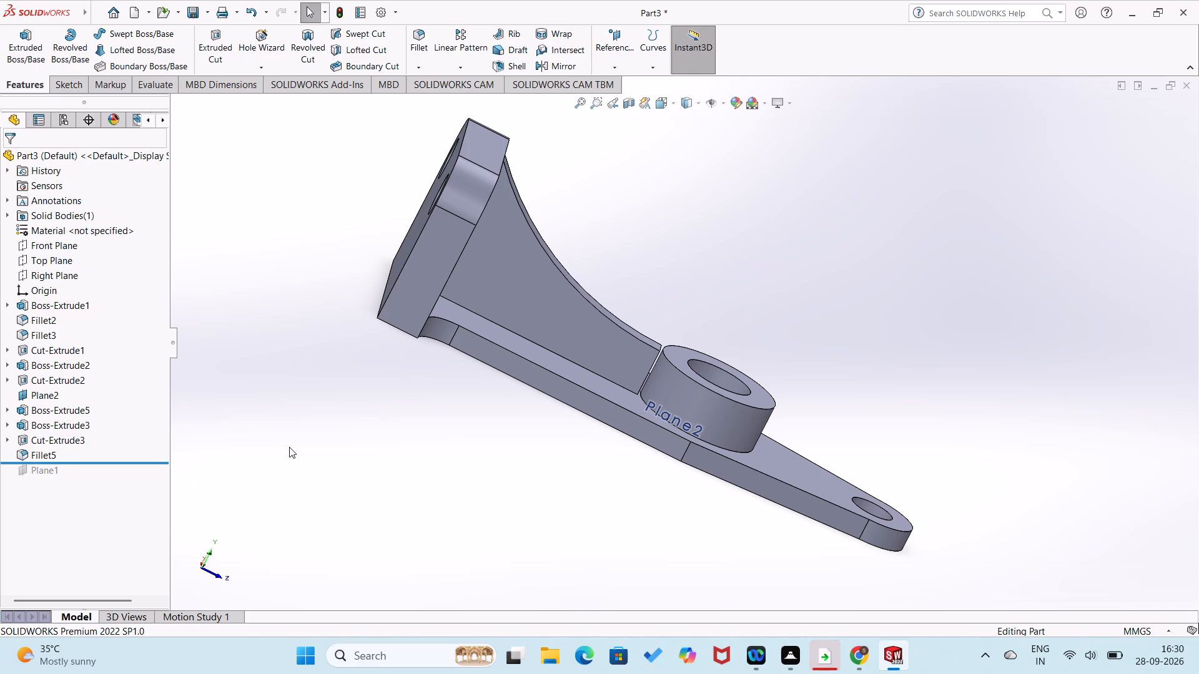
Fillet the base edge on the opposite side of the rib, where it meets the arm, with a 1 mm radius.
{"action": "middle_click_drag", "start_coordinate": [464, 442], "coordinate": [330, 454]}
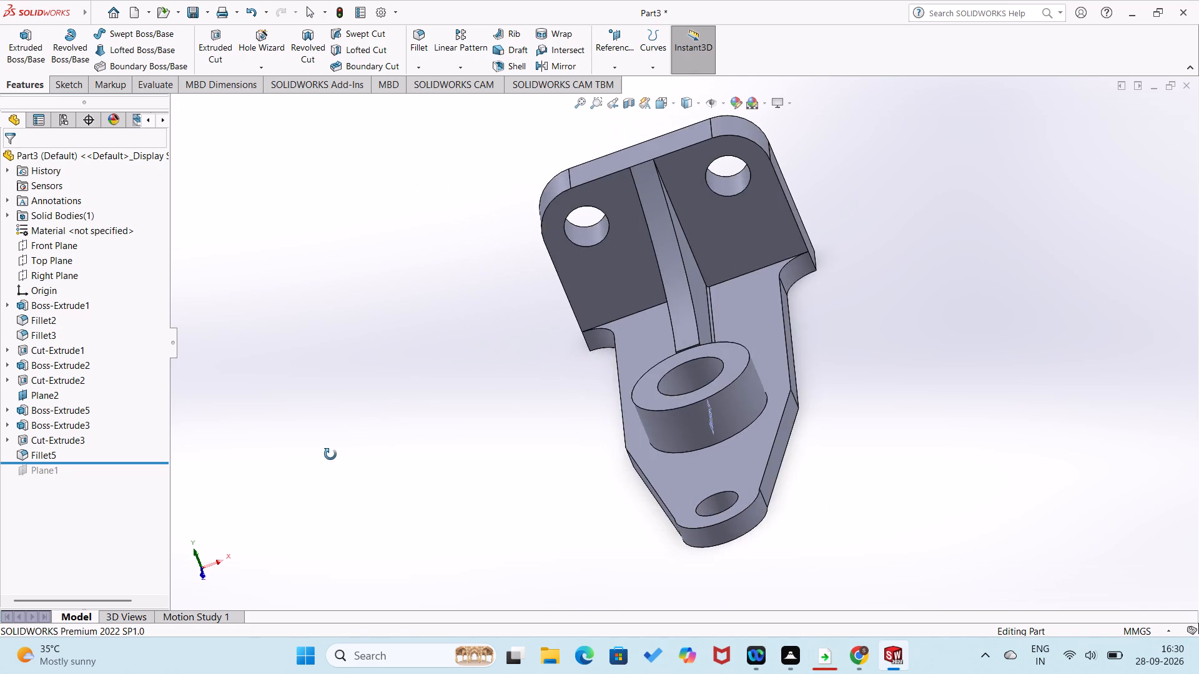
{"action": "middle_click_drag", "start_coordinate": [330, 454], "coordinate": [388, 469]}
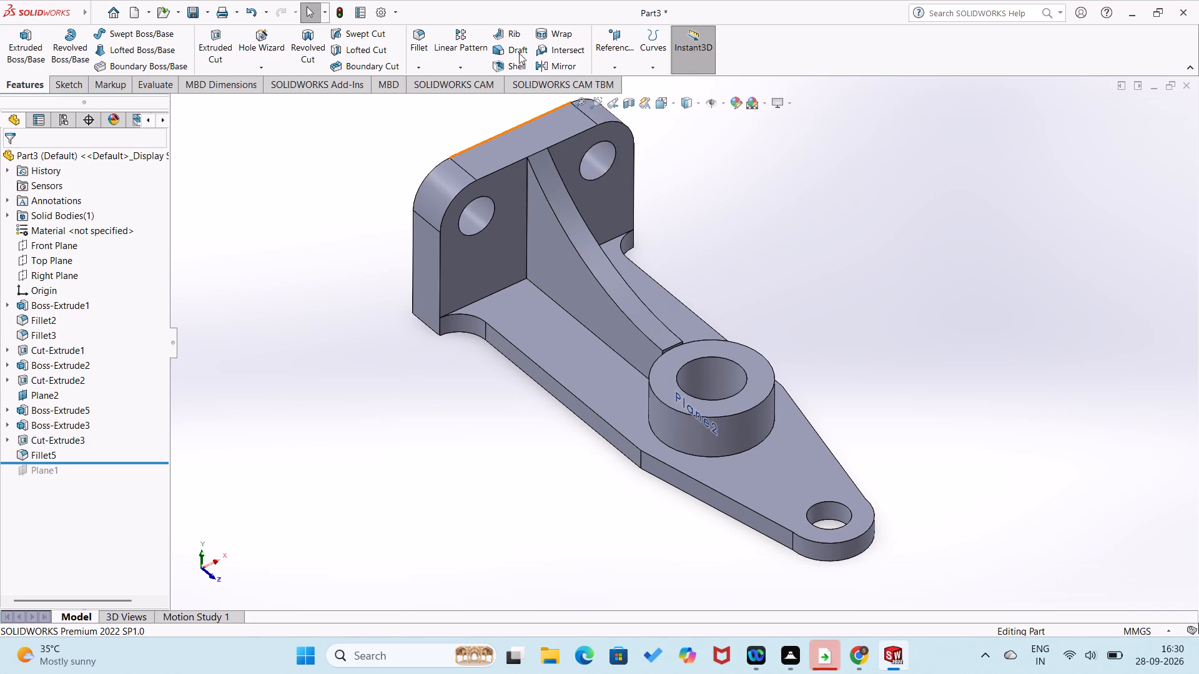
{"action": "left_click", "coordinate": [420, 70]}
{"action": "left_click", "coordinate": [423, 82]}
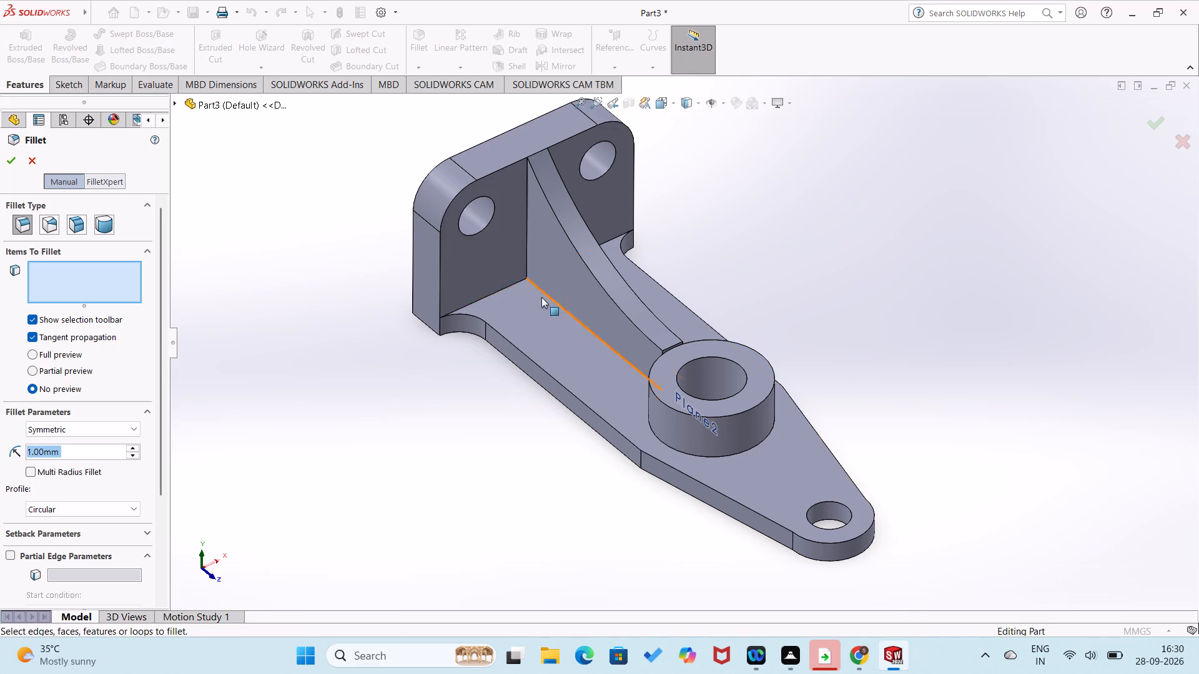
{"action": "left_click", "coordinate": [567, 310]}
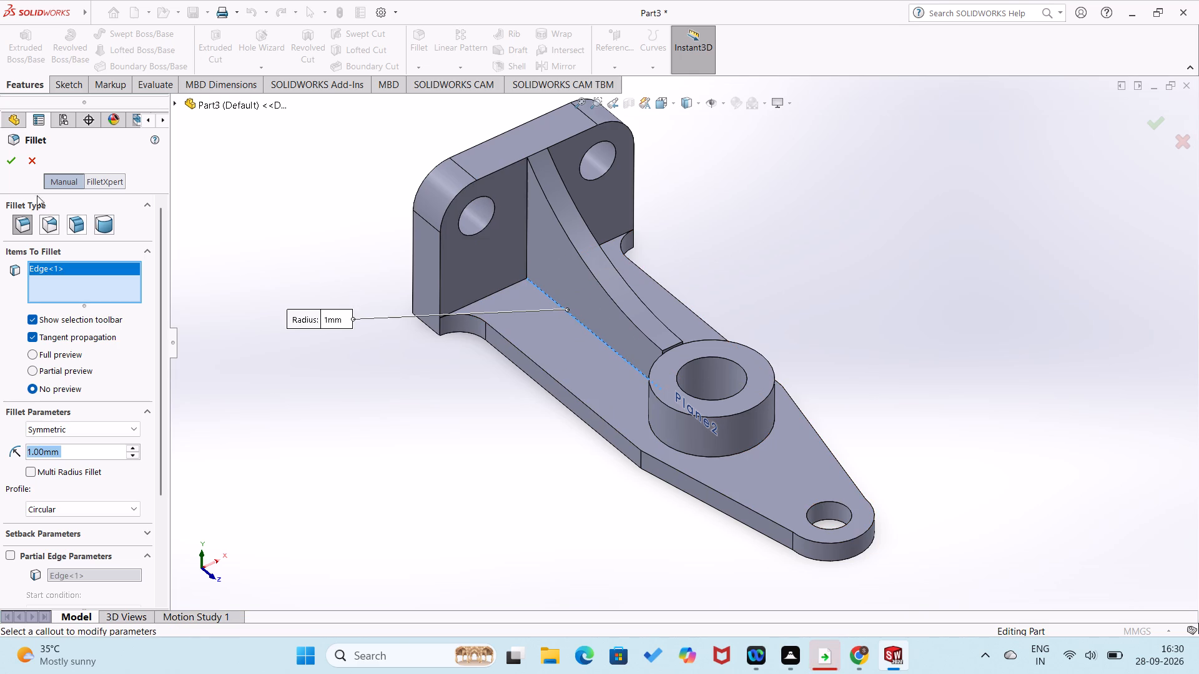
{"action": "left_click", "coordinate": [7, 162]}
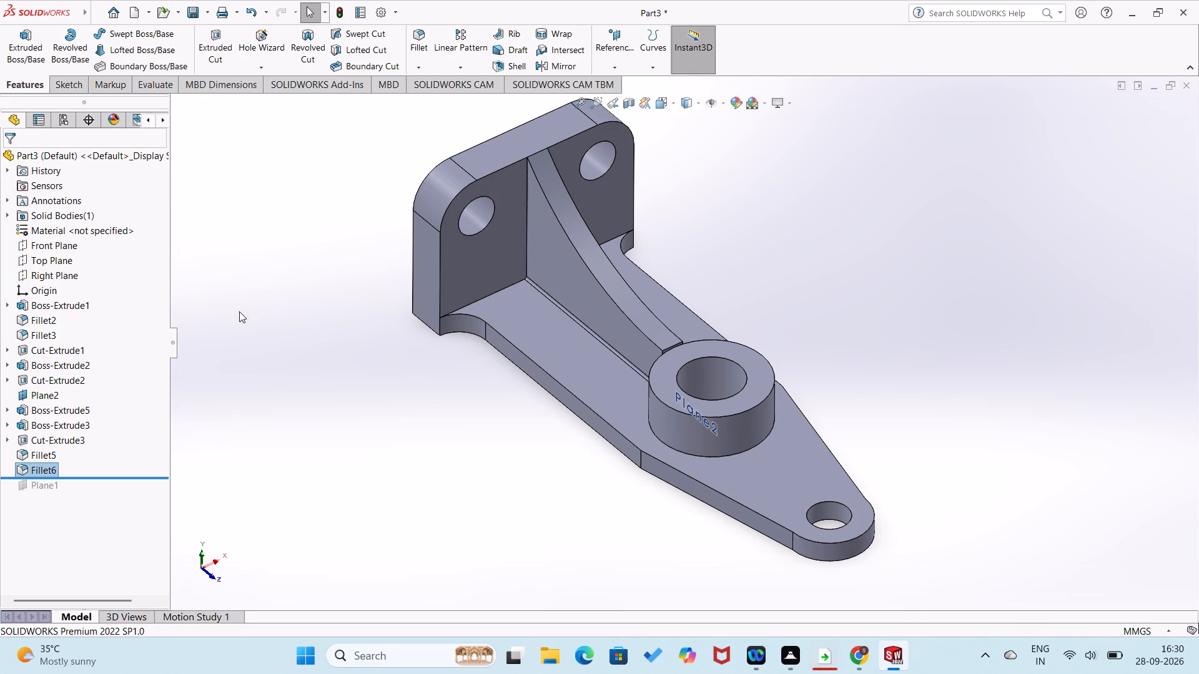
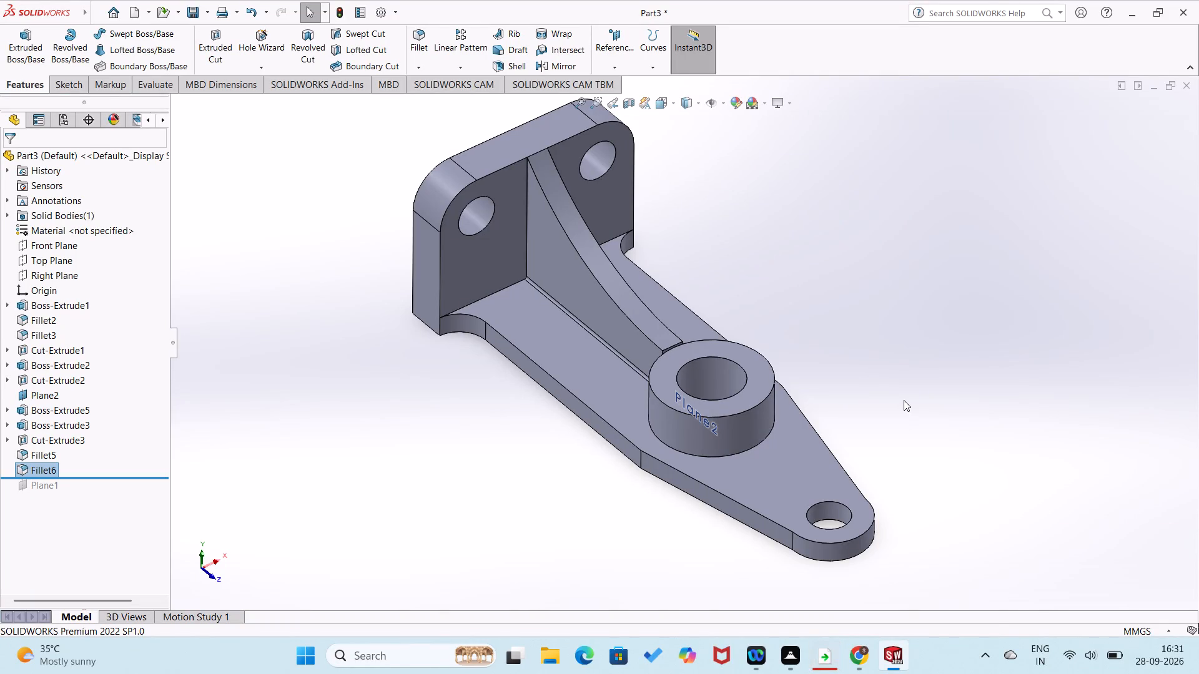
Fillet the edge where the mounting plate meets the arm's top face on one side of the rib, with a 1 mm radius.
{"action": "middle_click_drag", "start_coordinate": [904, 400], "coordinate": [838, 461]}
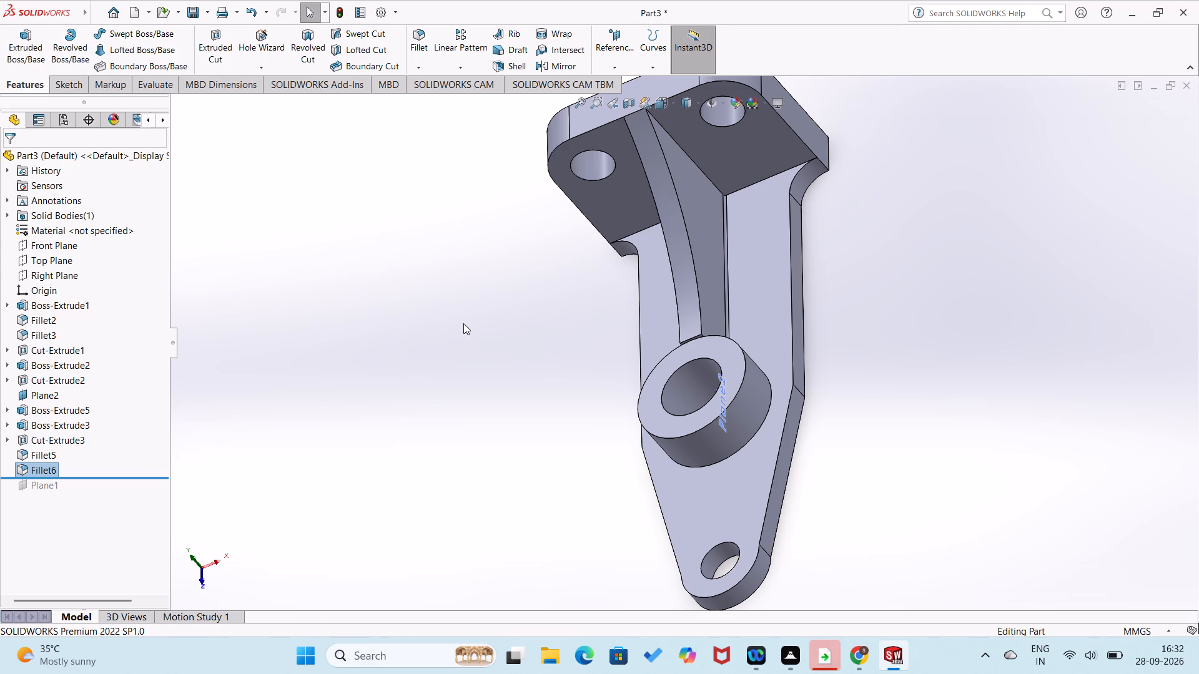
{"action": "left_click", "coordinate": [413, 69]}
{"action": "left_click", "coordinate": [424, 77]}
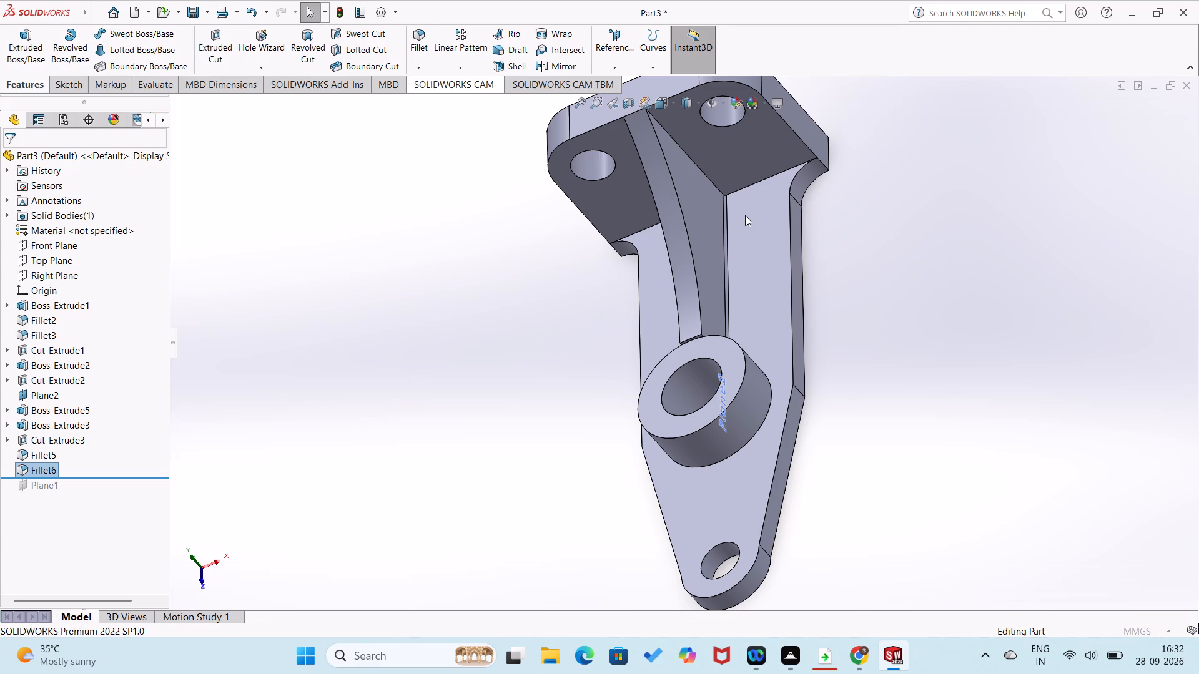
{"action": "left_click", "coordinate": [748, 187]}
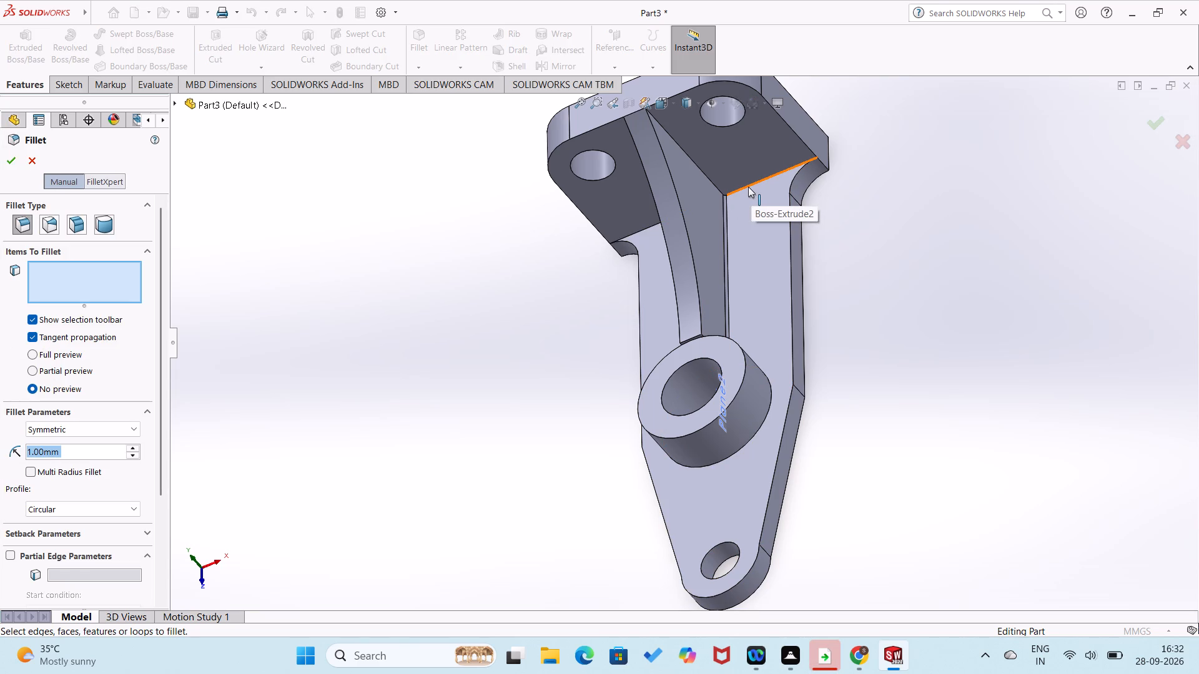
{"action": "left_click", "coordinate": [12, 161]}
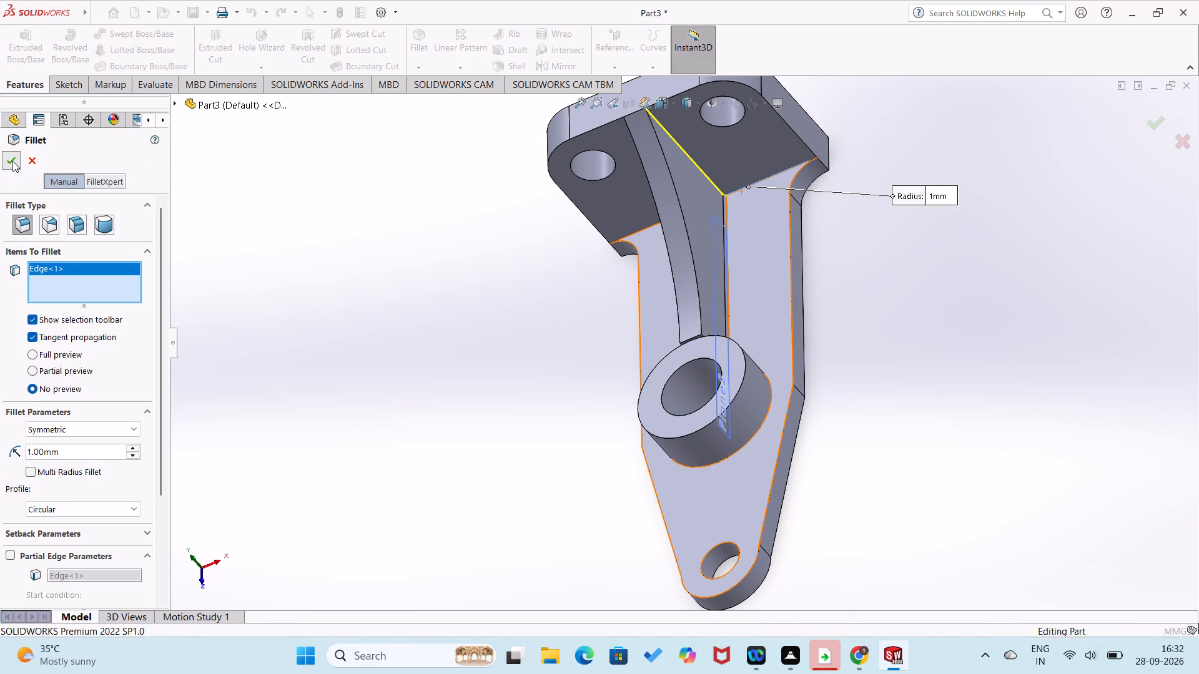
{"action": "left_click", "coordinate": [395, 303]}
Add a 1 mm fillet to the matching plate-to-arm edge on the other side of the rib.
{"action": "middle_click_drag", "start_coordinate": [410, 305], "coordinate": [498, 310]}
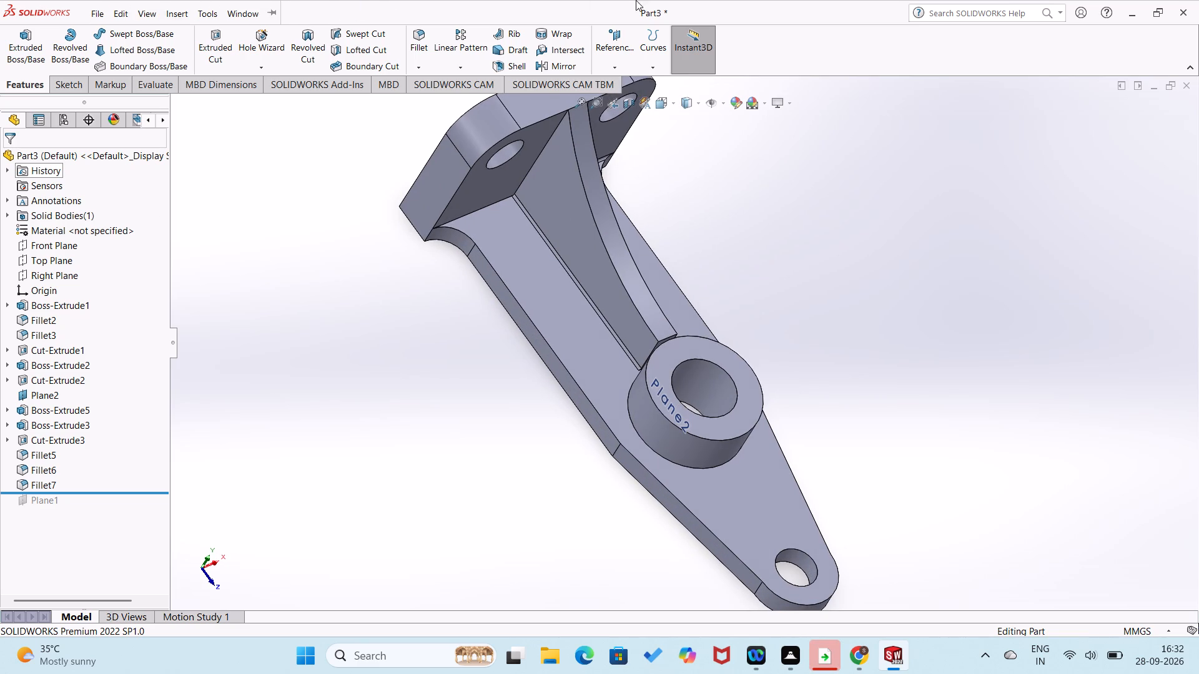
{"action": "left_click", "coordinate": [412, 61]}
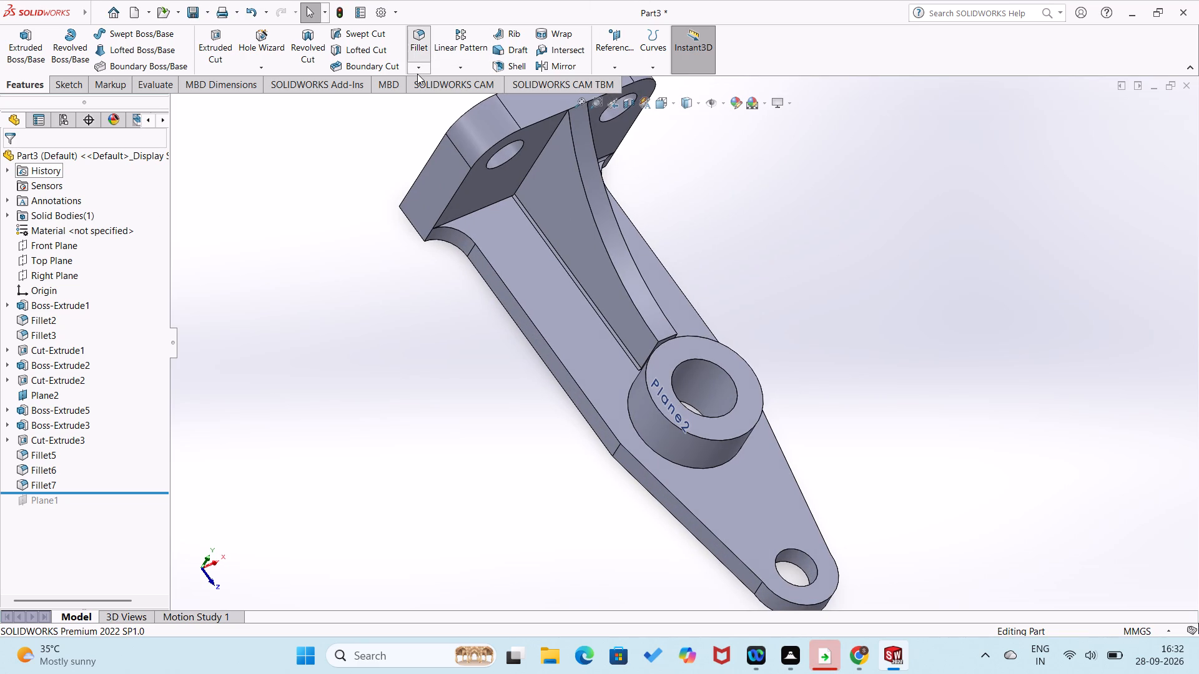
{"action": "left_click", "coordinate": [419, 68]}
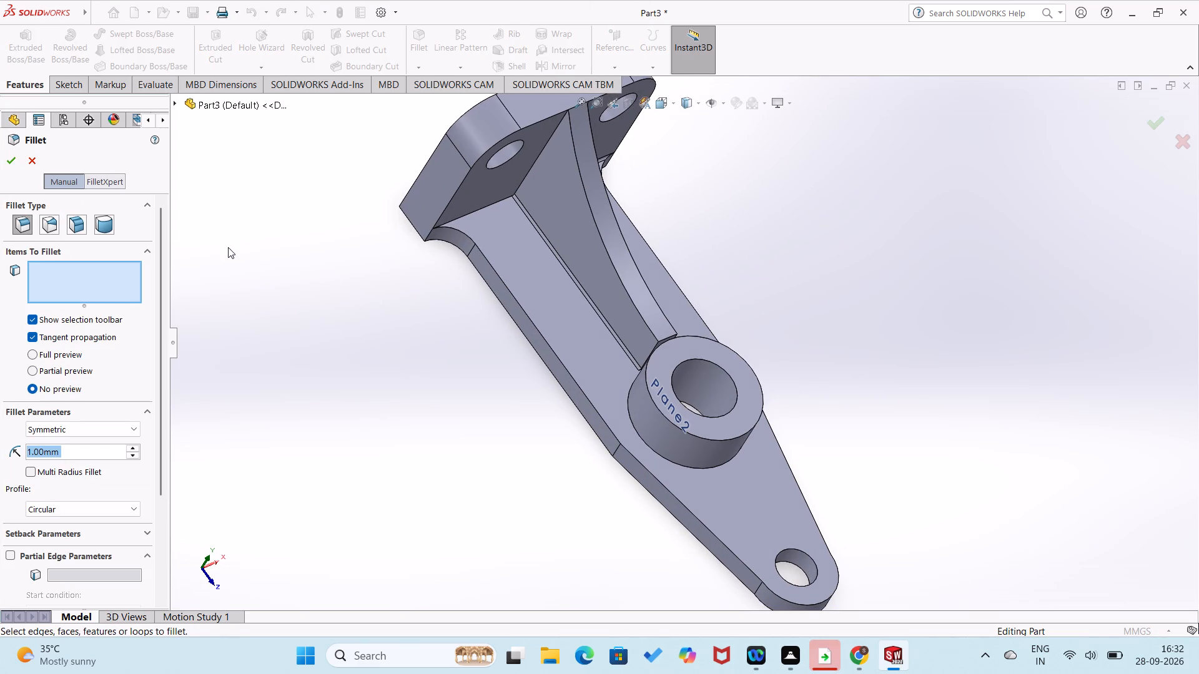
{"action": "left_click", "coordinate": [495, 202]}
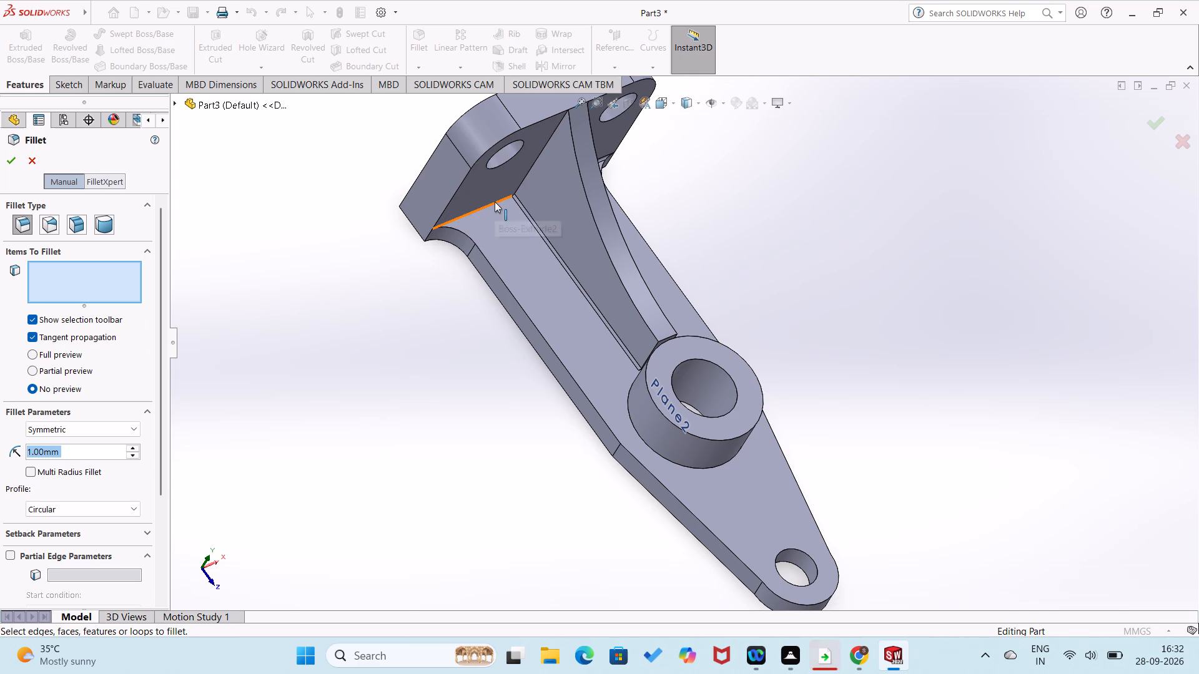
{"action": "left_click", "coordinate": [19, 168]}
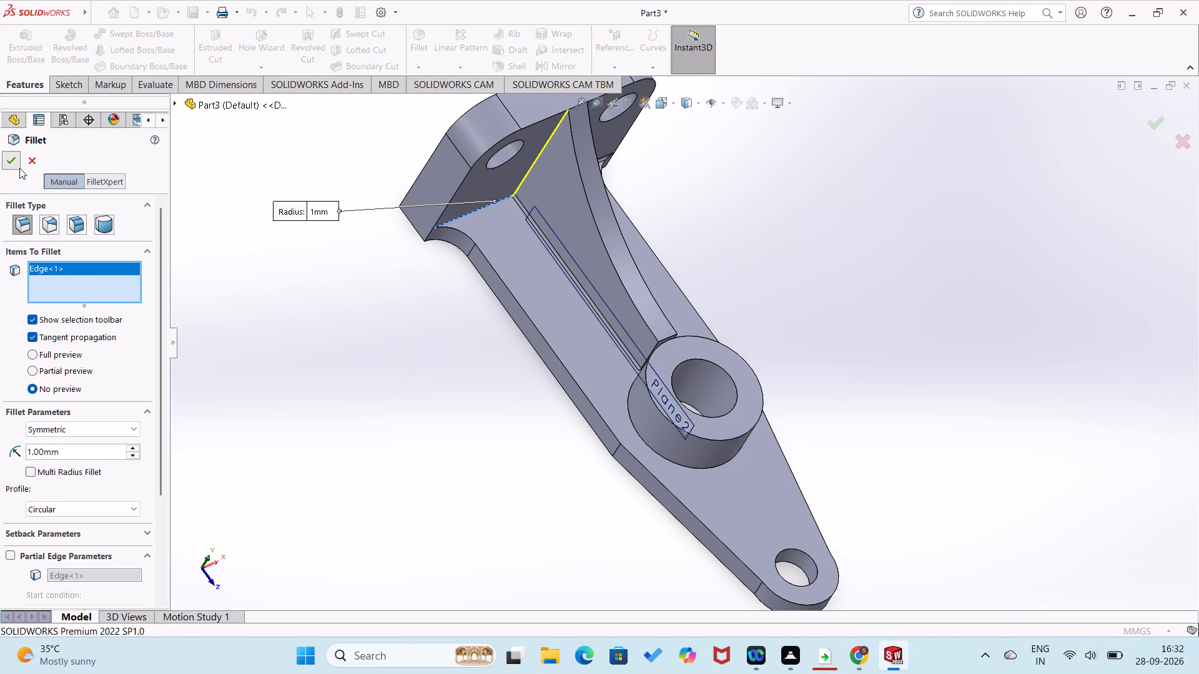
{"action": "left_click", "coordinate": [284, 275]}
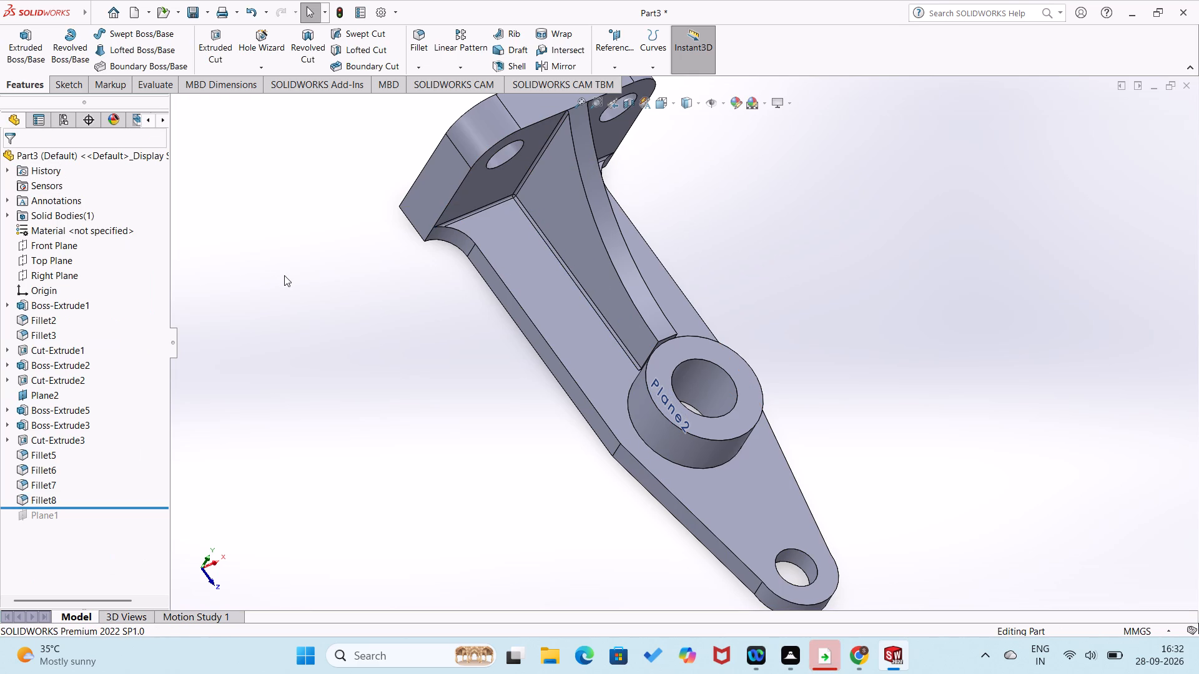
Sketch a circle about 25 mm in diameter on the arm's top face, between the round boss and the end hole.
{"action": "middle_click_drag", "start_coordinate": [320, 282], "coordinate": [249, 256]}
{"action": "scroll", "coordinate": [299, 278], "scroll_direction": "up", "scroll_amount": 1}
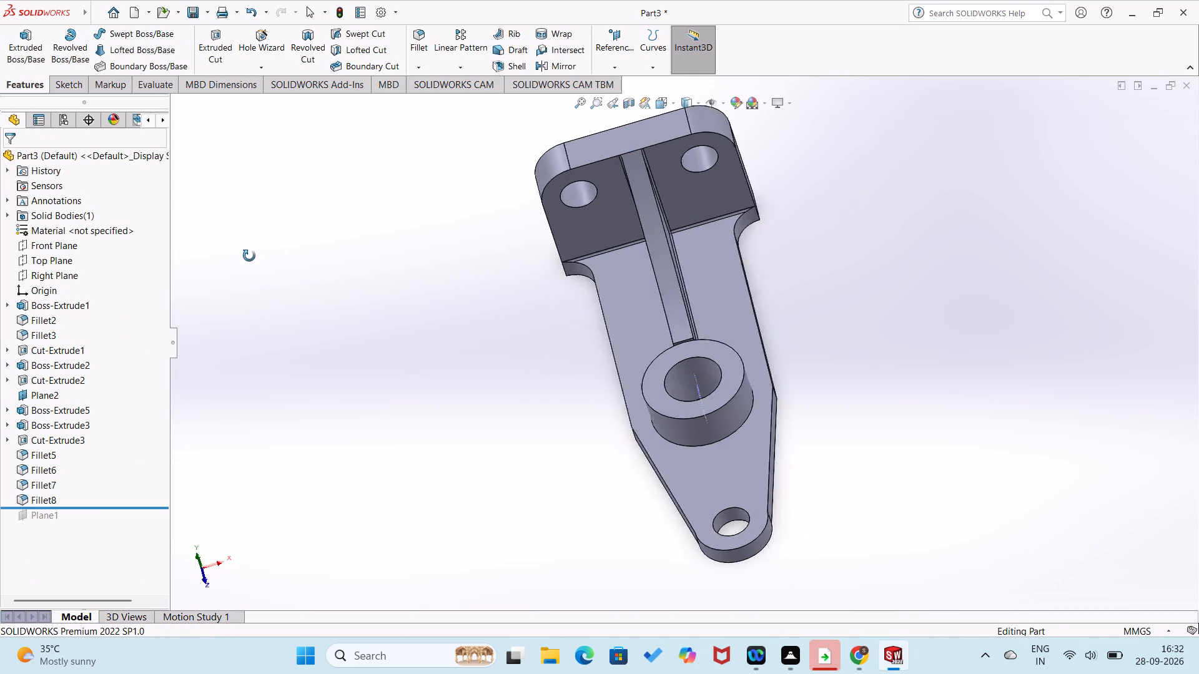
{"action": "middle_click_drag", "start_coordinate": [249, 256], "coordinate": [266, 354]}
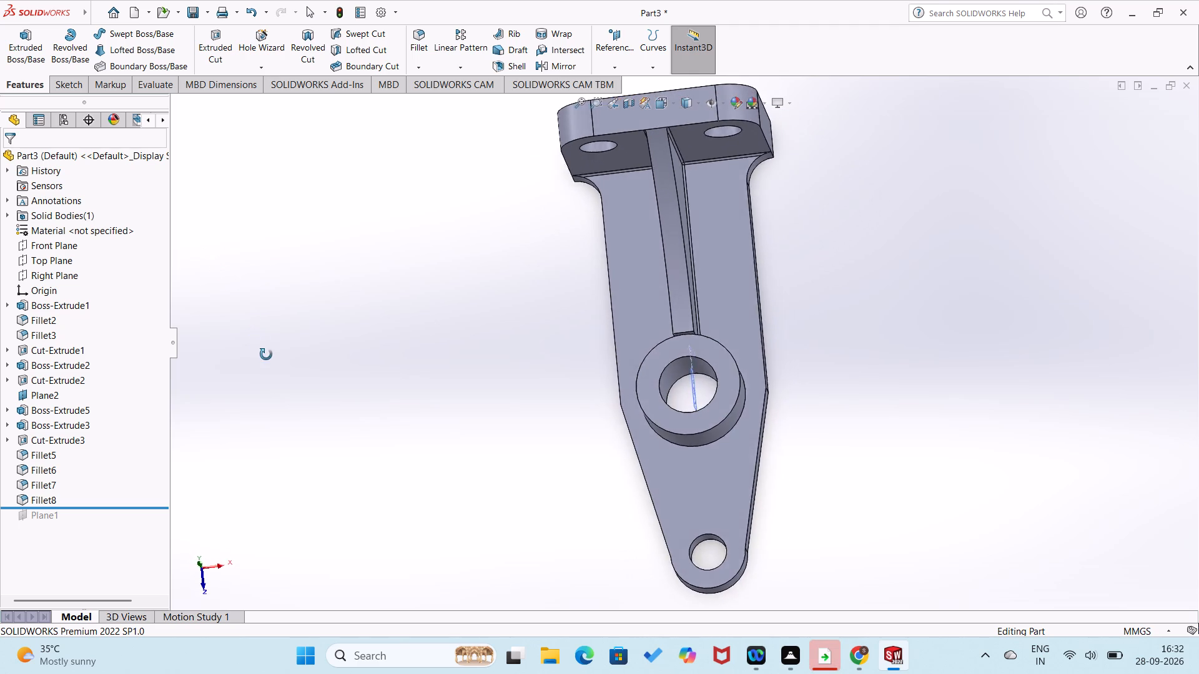
{"action": "middle_click_drag", "start_coordinate": [266, 354], "coordinate": [304, 353]}
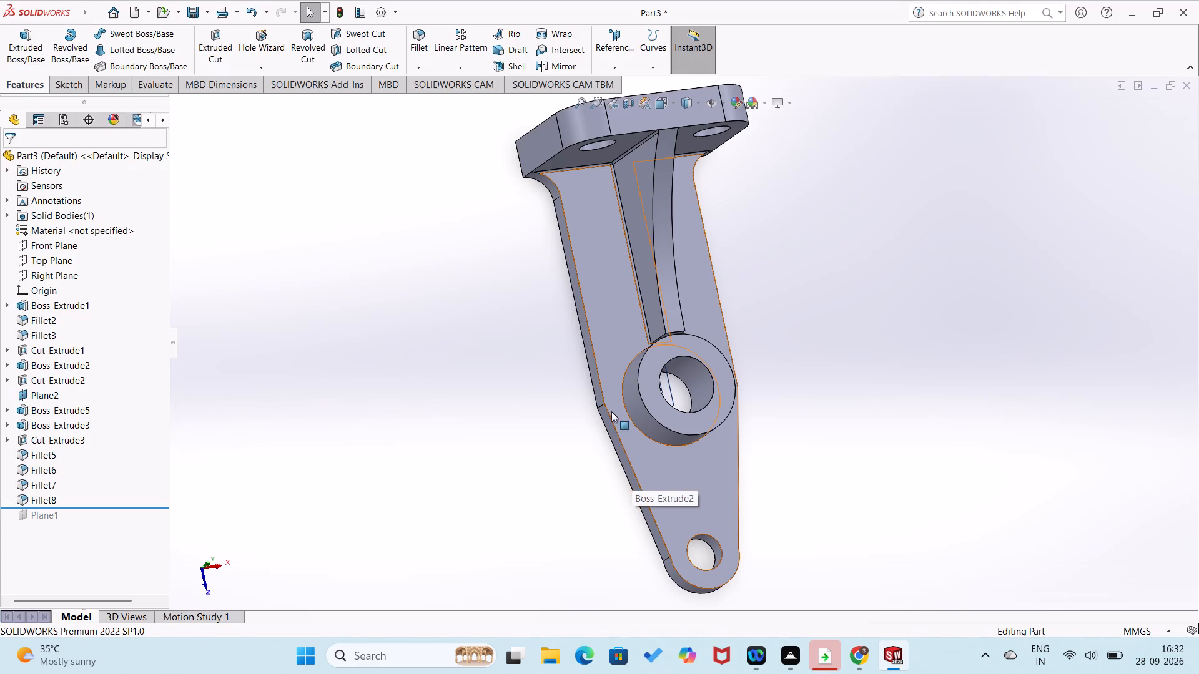
{"action": "middle_click_drag", "start_coordinate": [630, 411], "coordinate": [556, 364]}
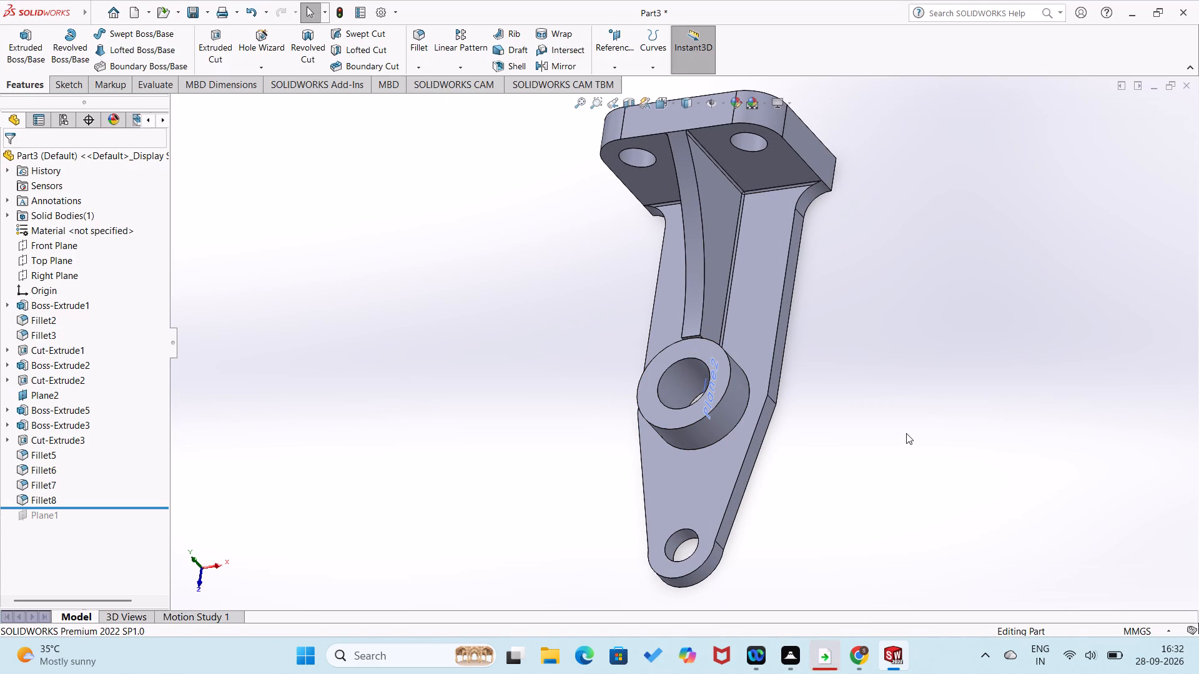
{"action": "left_click", "coordinate": [887, 433]}
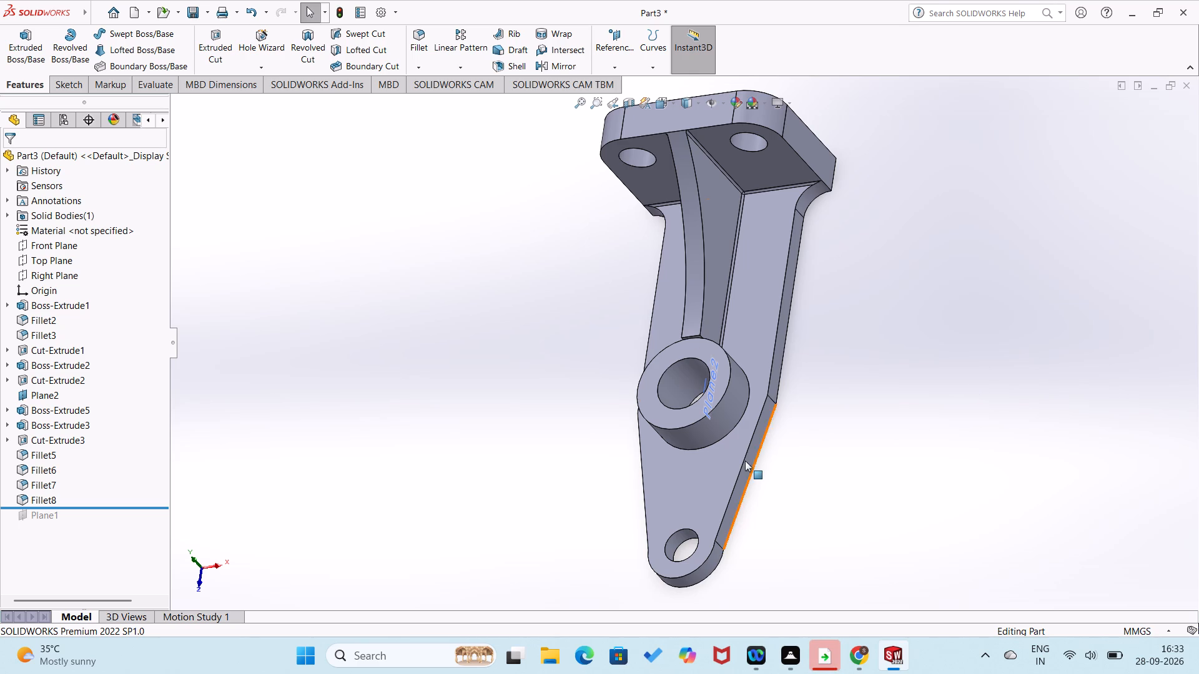
{"action": "right_click", "coordinate": [691, 480]}
{"action": "left_click", "coordinate": [723, 319]}
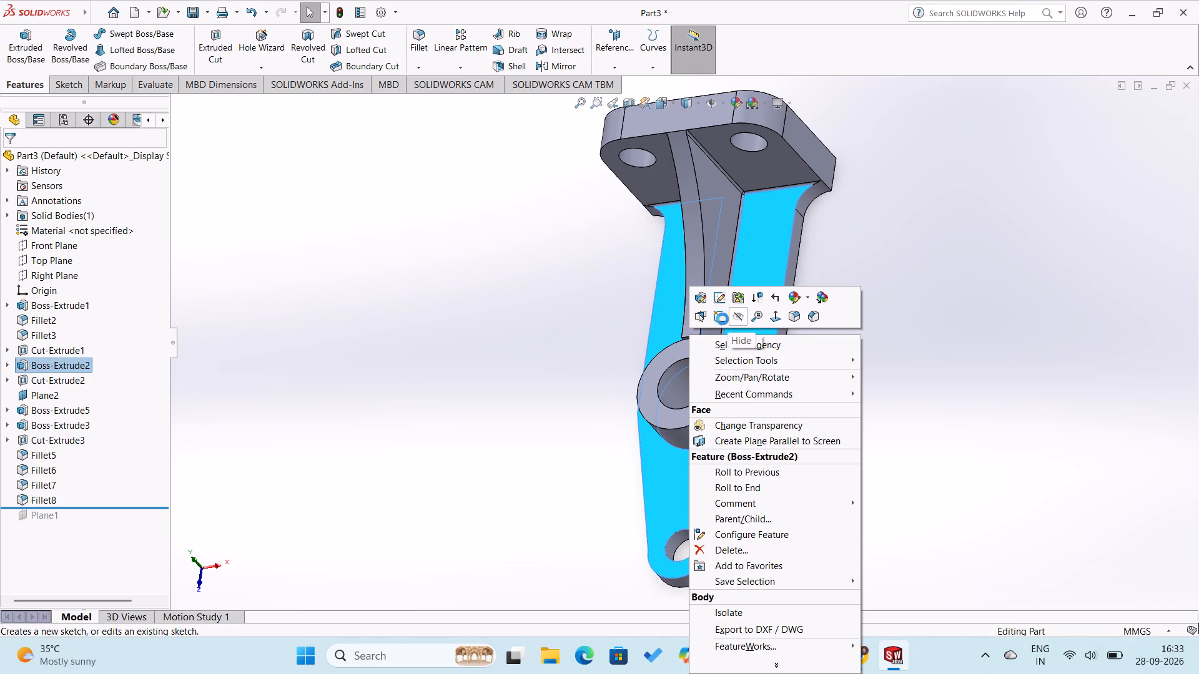
{"action": "right_click_drag", "start_coordinate": [769, 372], "coordinate": [929, 330]}
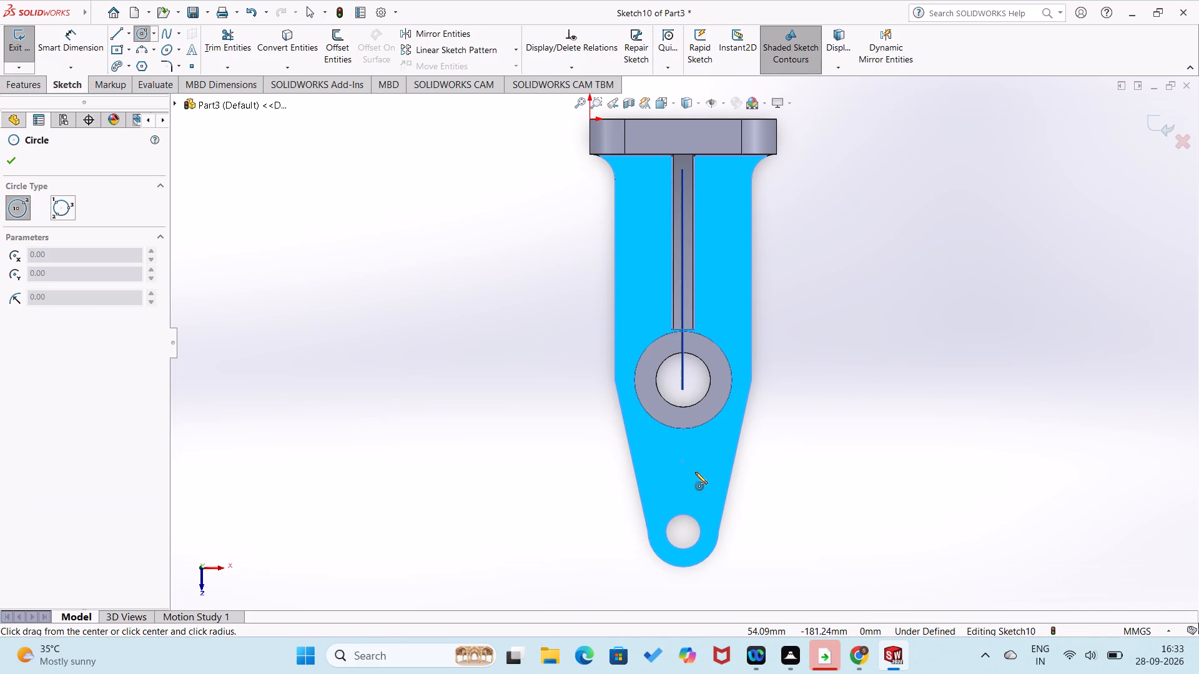
{"action": "left_click", "coordinate": [681, 462]}
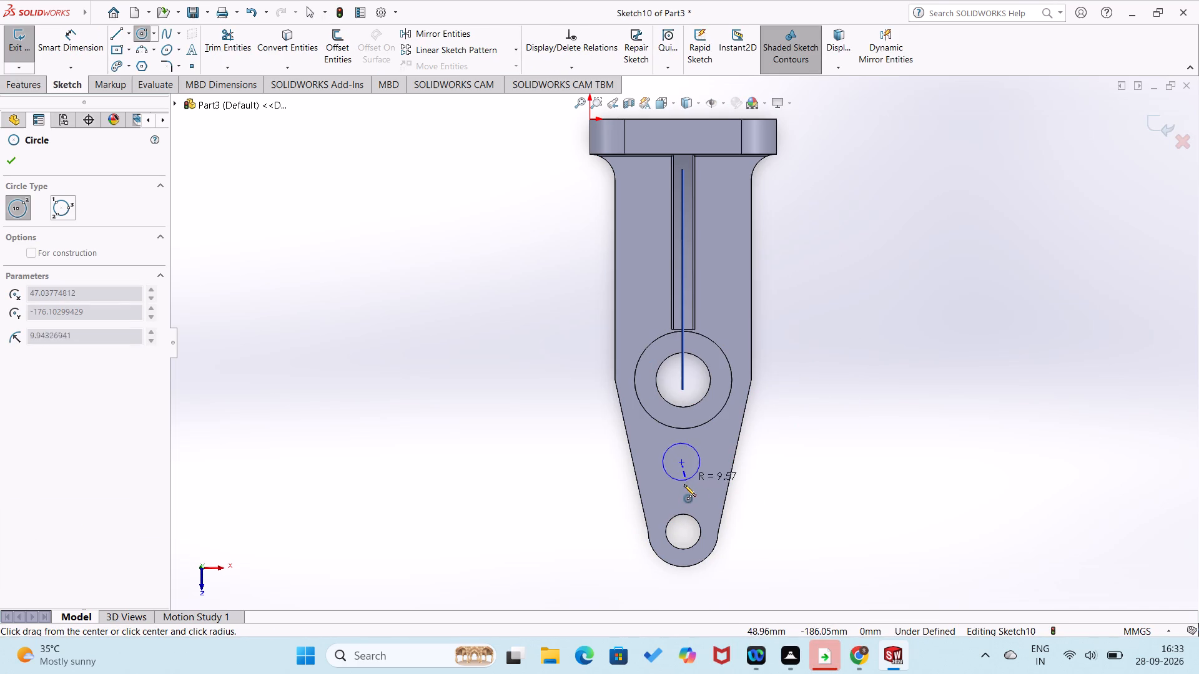
{"action": "left_click", "coordinate": [684, 486]}
Dimension the new circle's diameter as 25 mm.
{"action": "right_click_drag", "start_coordinate": [756, 481], "coordinate": [836, 339]}
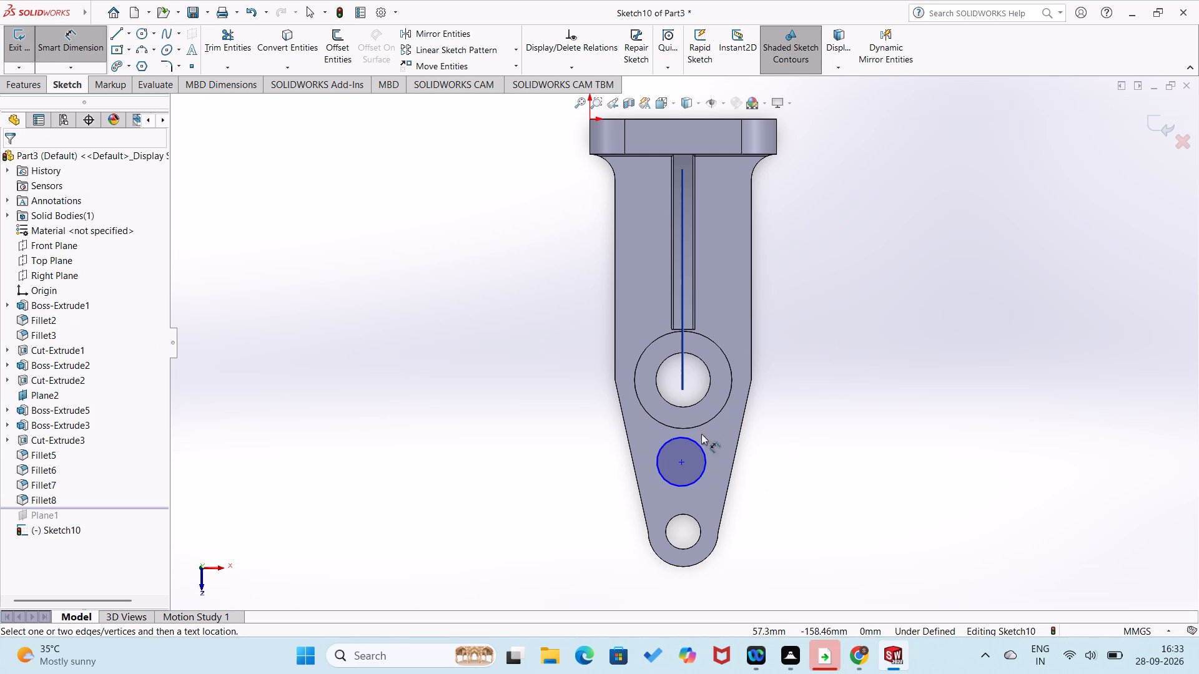
{"action": "left_click", "coordinate": [703, 451]}
{"action": "left_click", "coordinate": [781, 477]}
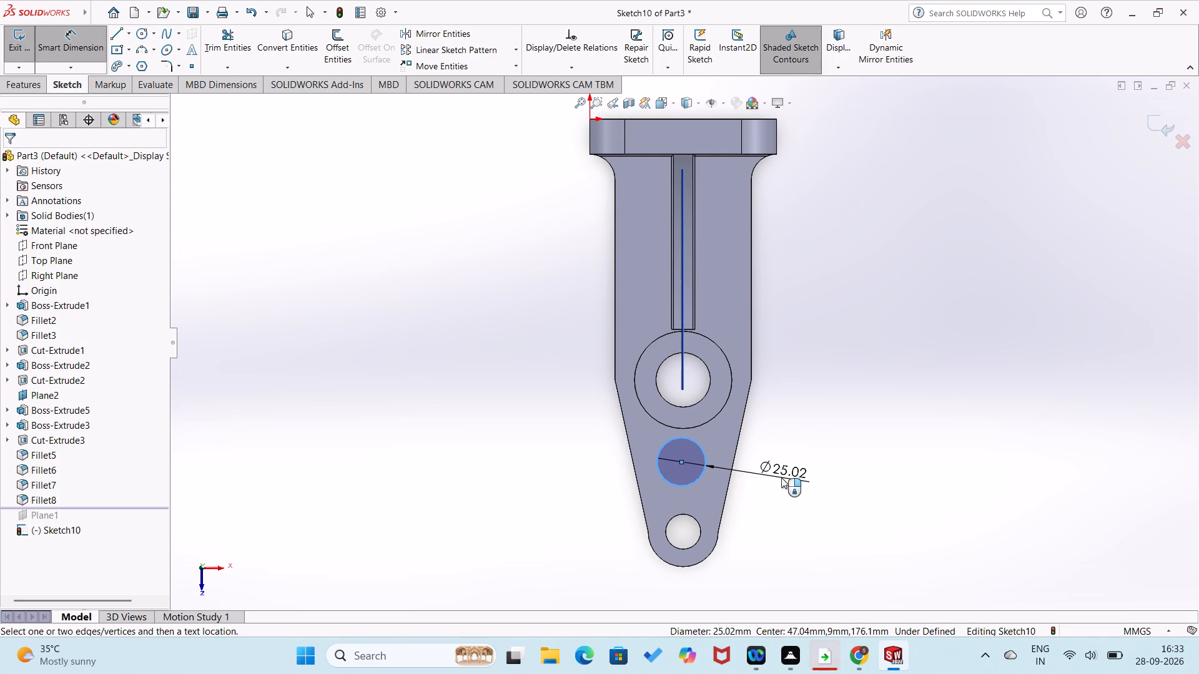
{"action": "type", "text": "25"}
{"action": "key", "text": "Return"}
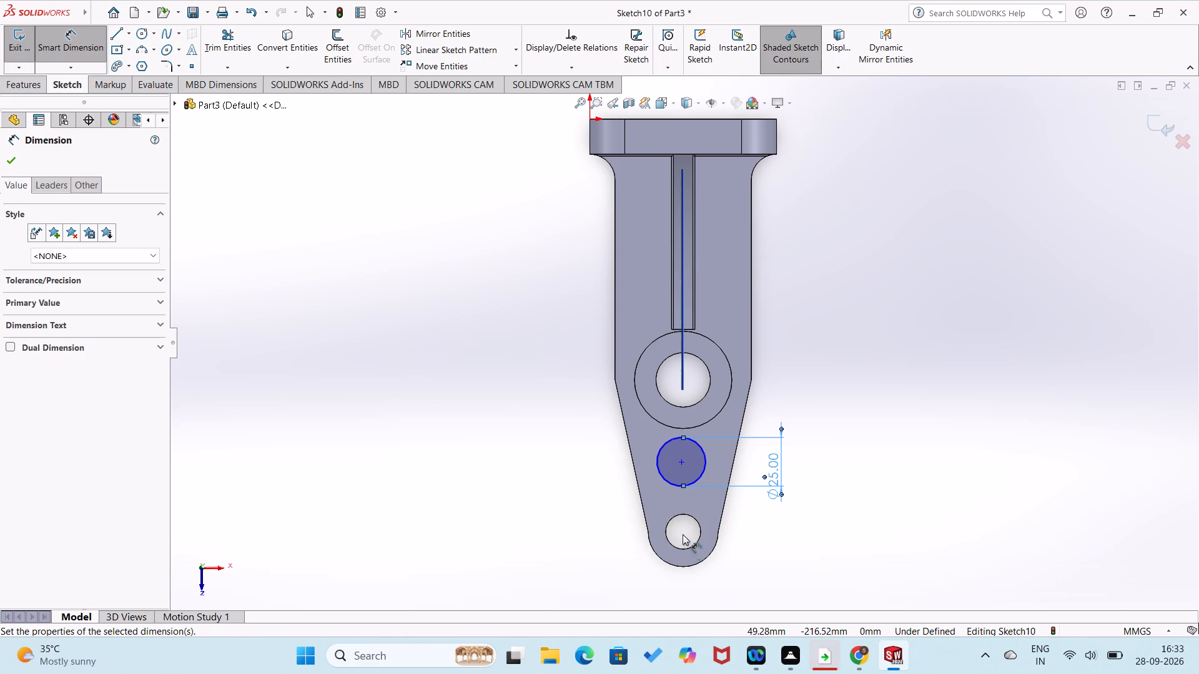
Locate the circle's centre 35 mm from the centre of the arm's rounded end and 24 mm from its tapered edge.
{"action": "left_click", "coordinate": [680, 566]}
{"action": "left_click", "coordinate": [681, 459]}
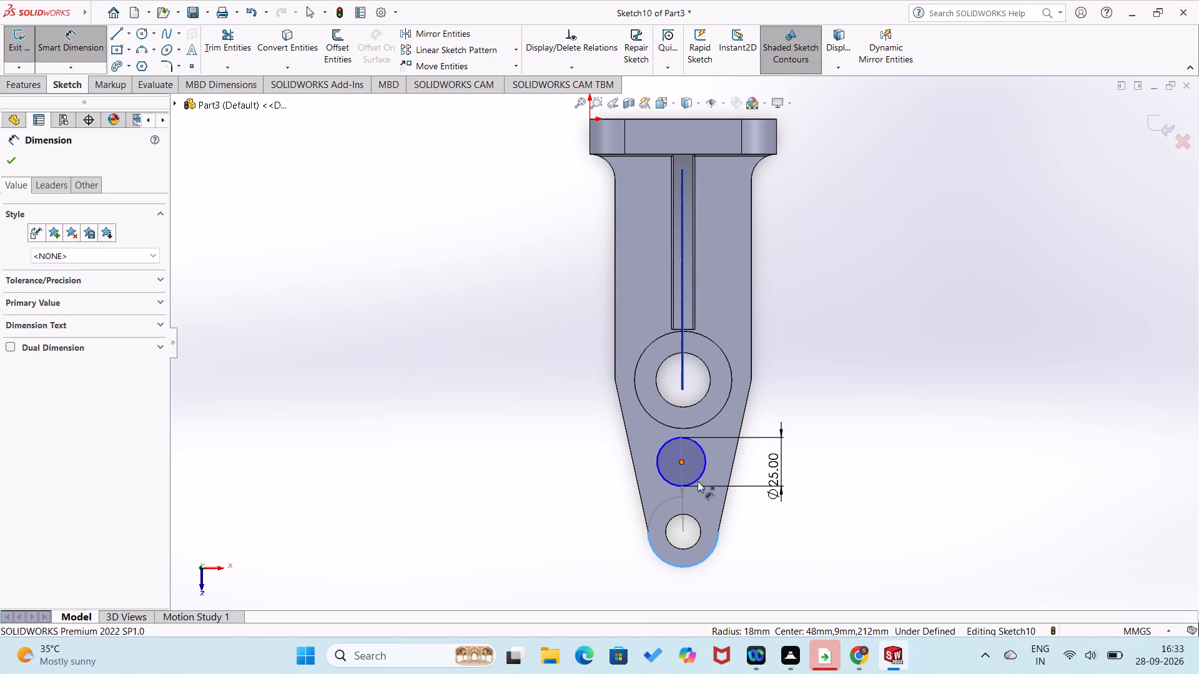
{"action": "left_click", "coordinate": [738, 523]}
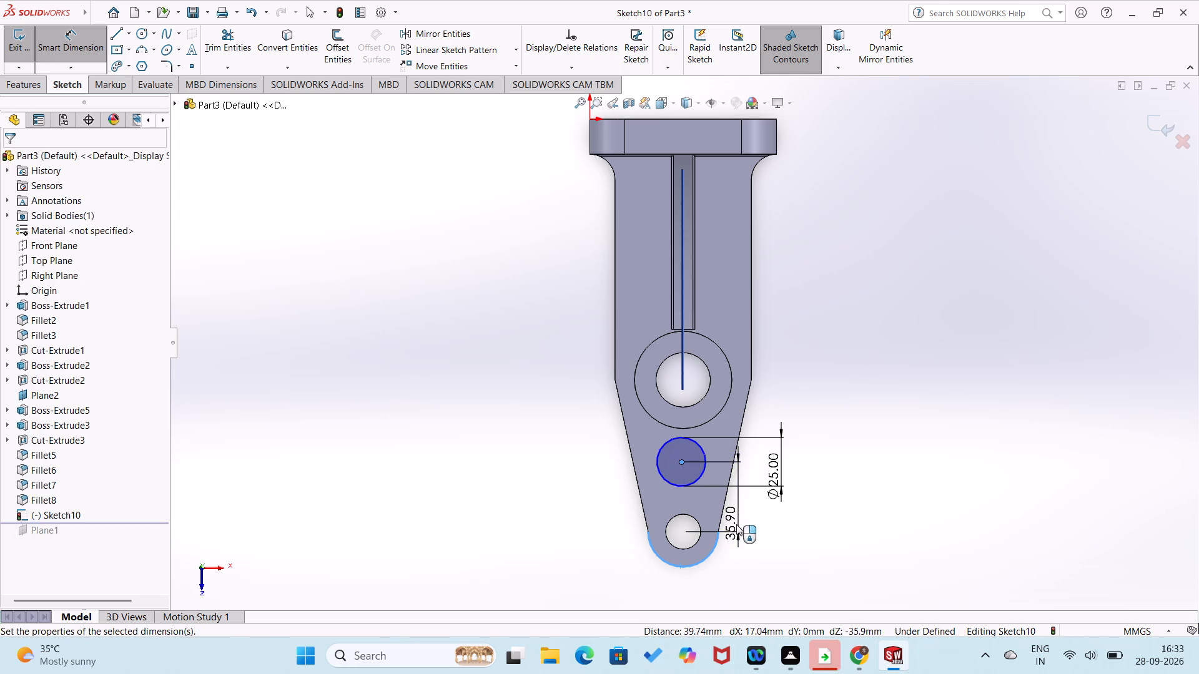
{"action": "type", "text": "35"}
{"action": "key", "text": "Return"}
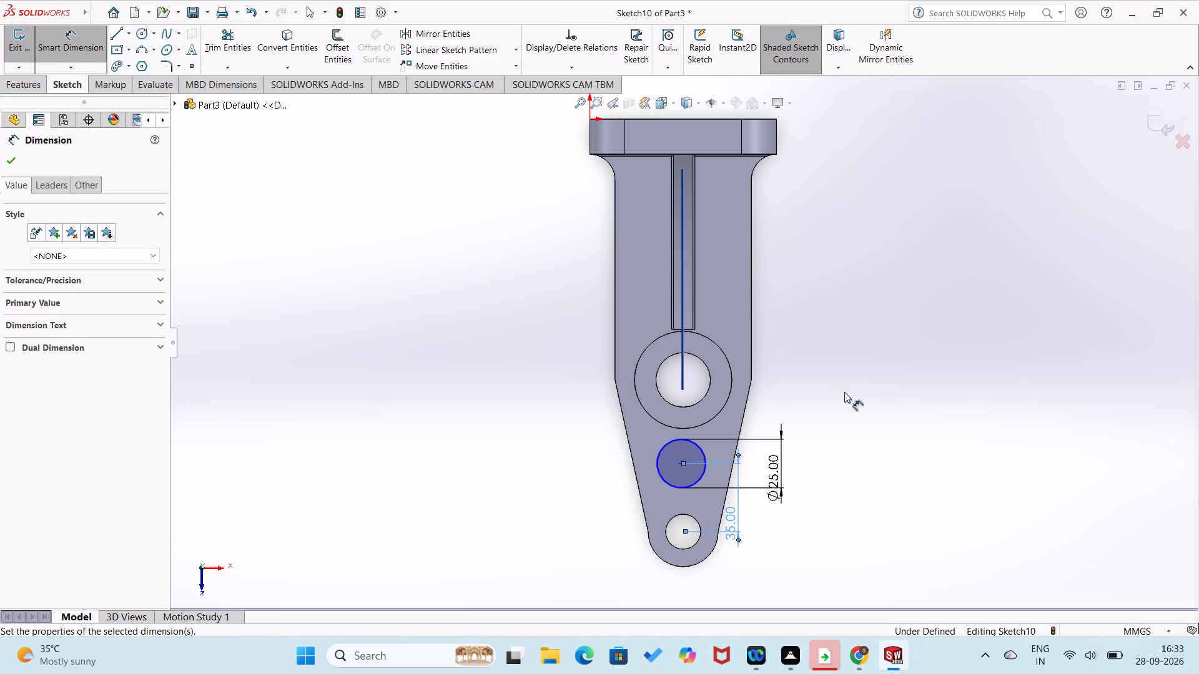
{"action": "left_click", "coordinate": [855, 451]}
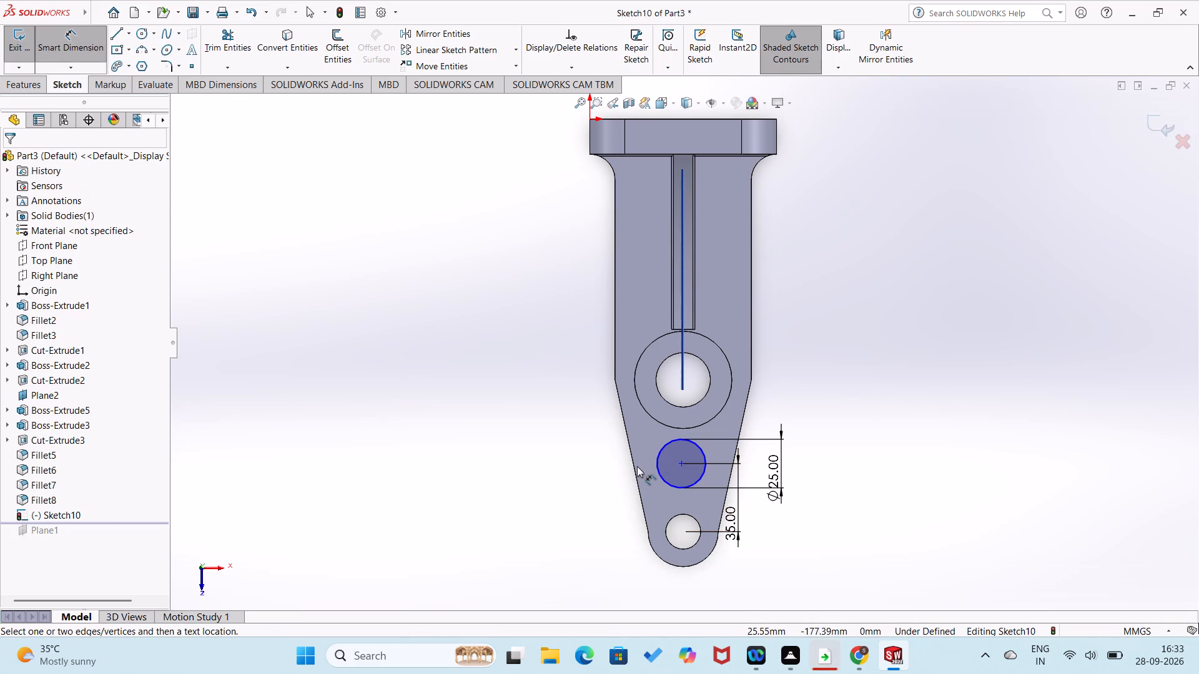
{"action": "left_click", "coordinate": [633, 472]}
{"action": "left_click", "coordinate": [684, 464]}
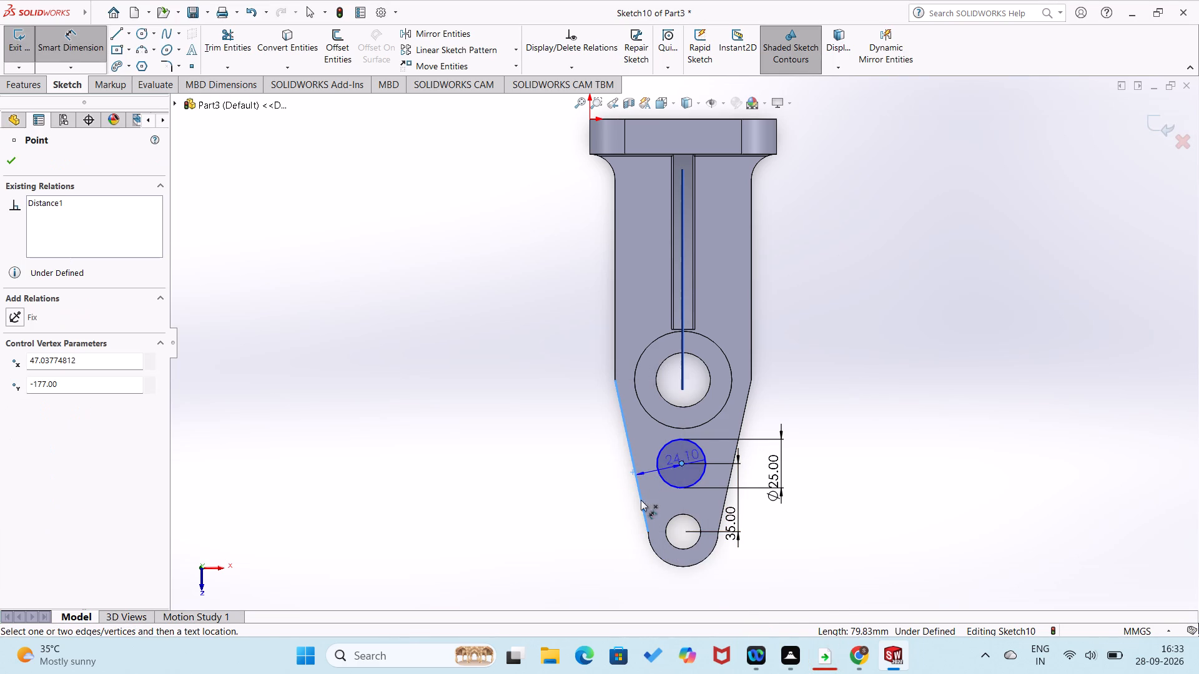
{"action": "left_click", "coordinate": [614, 507]}
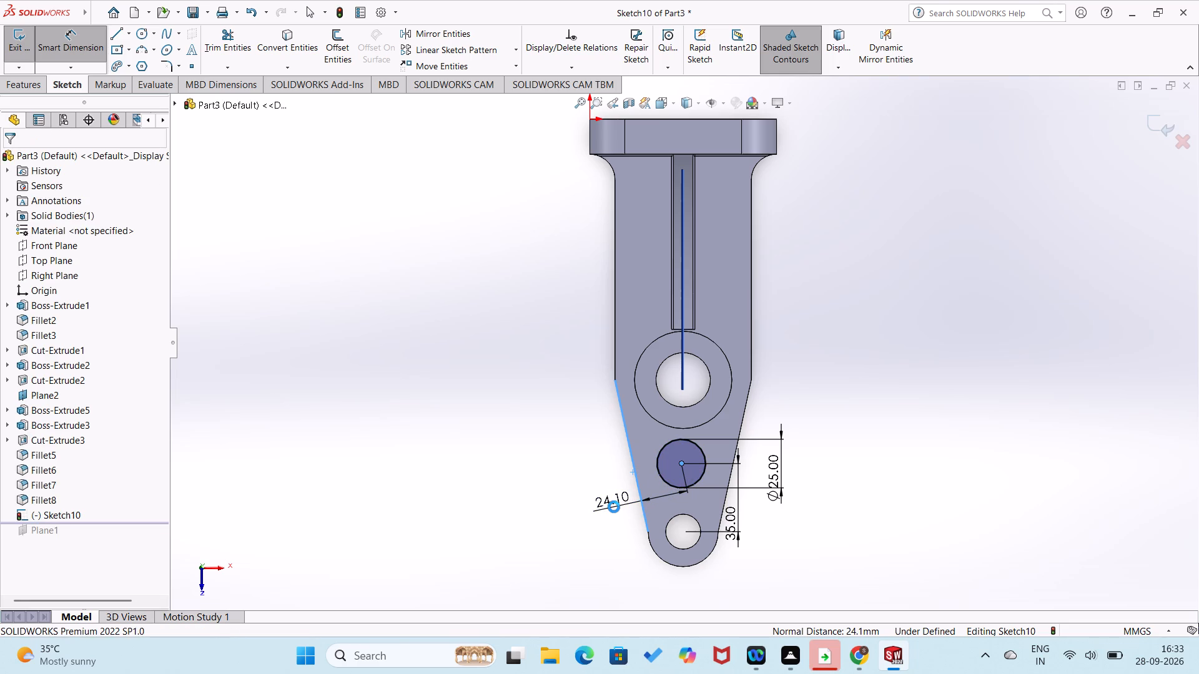
{"action": "type", "text": "24"}
{"action": "key", "text": "Return"}
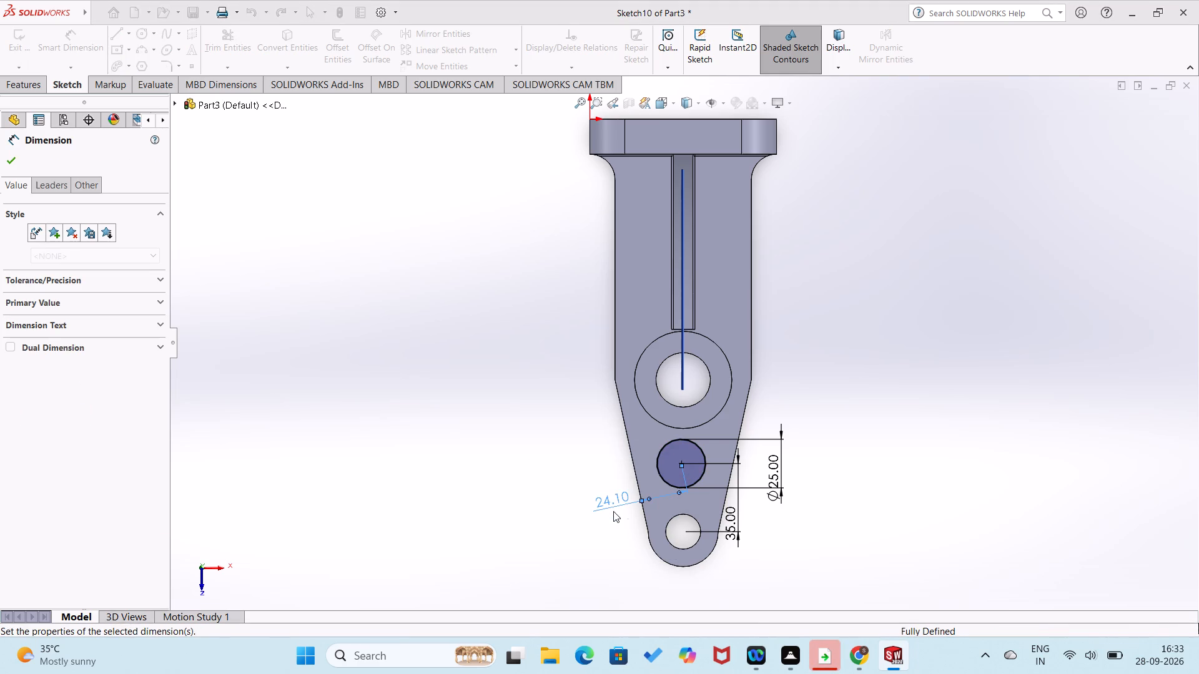
Extrude the circle 10 mm with the Mid Plane condition, merging the result into the arm.
{"action": "left_click", "coordinate": [11, 81]}
{"action": "left_click", "coordinate": [20, 56]}
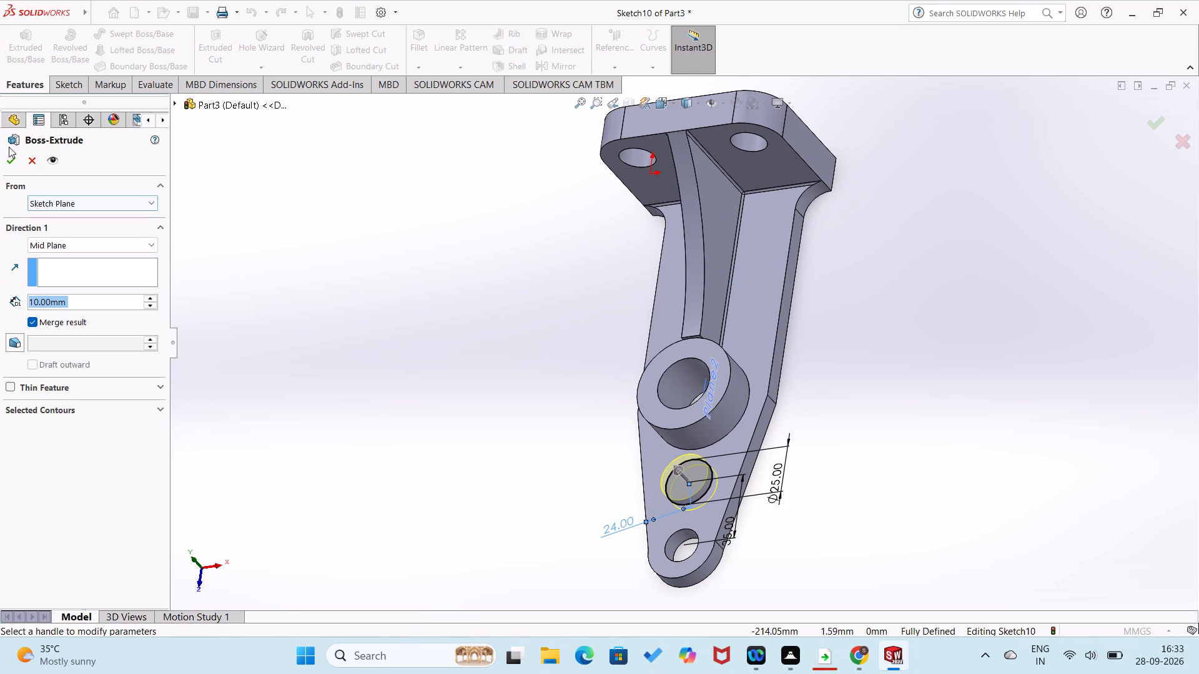
{"action": "left_click", "coordinate": [2, 160]}
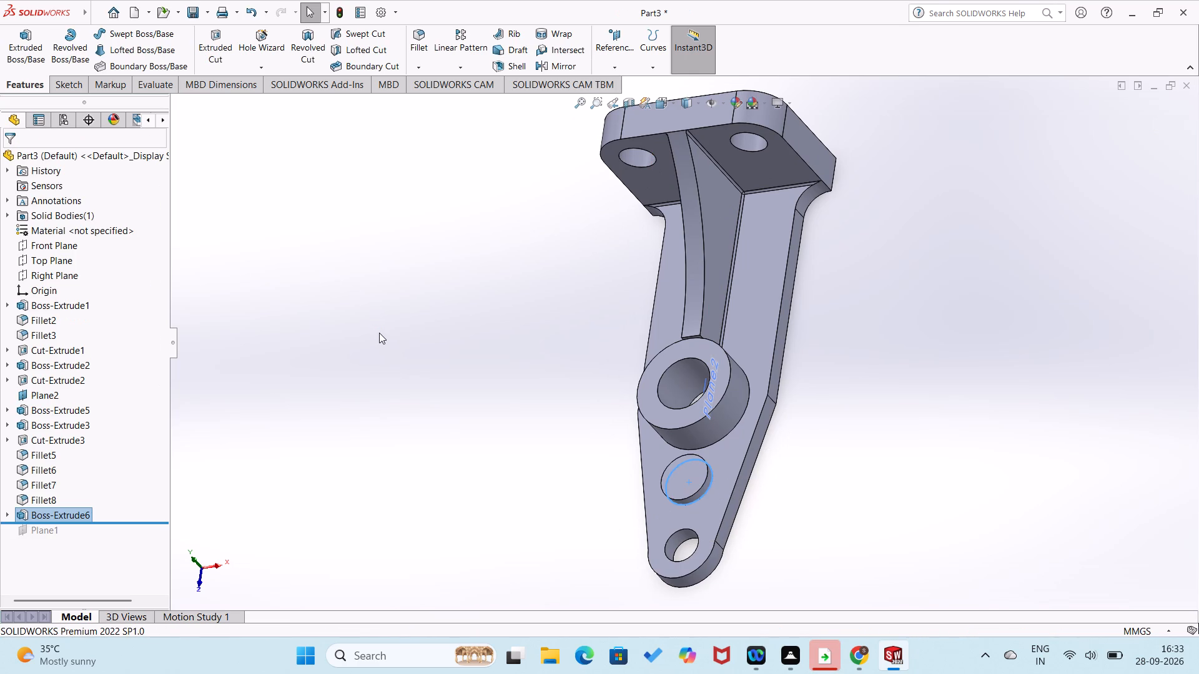
{"action": "left_click", "coordinate": [379, 333]}
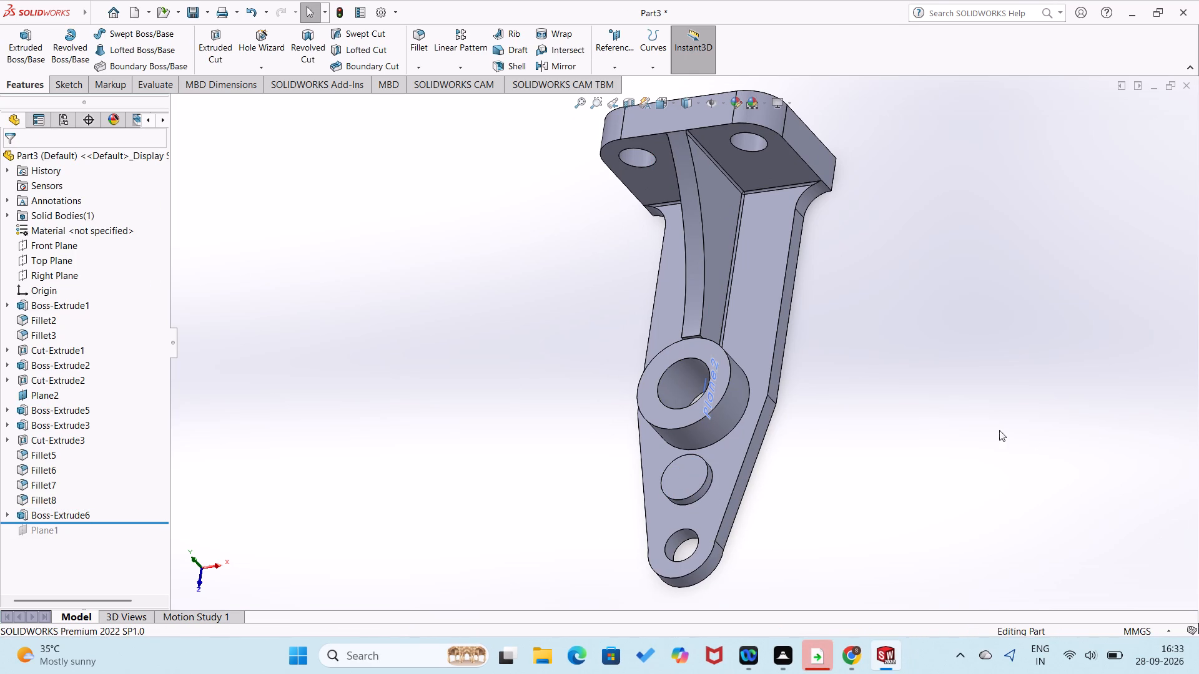
Sketch a right triangle on the arm's tapered side face, its base about 80 mm along the face's upper edge and sloping side about 93 mm.
{"action": "right_click", "coordinate": [757, 436]}
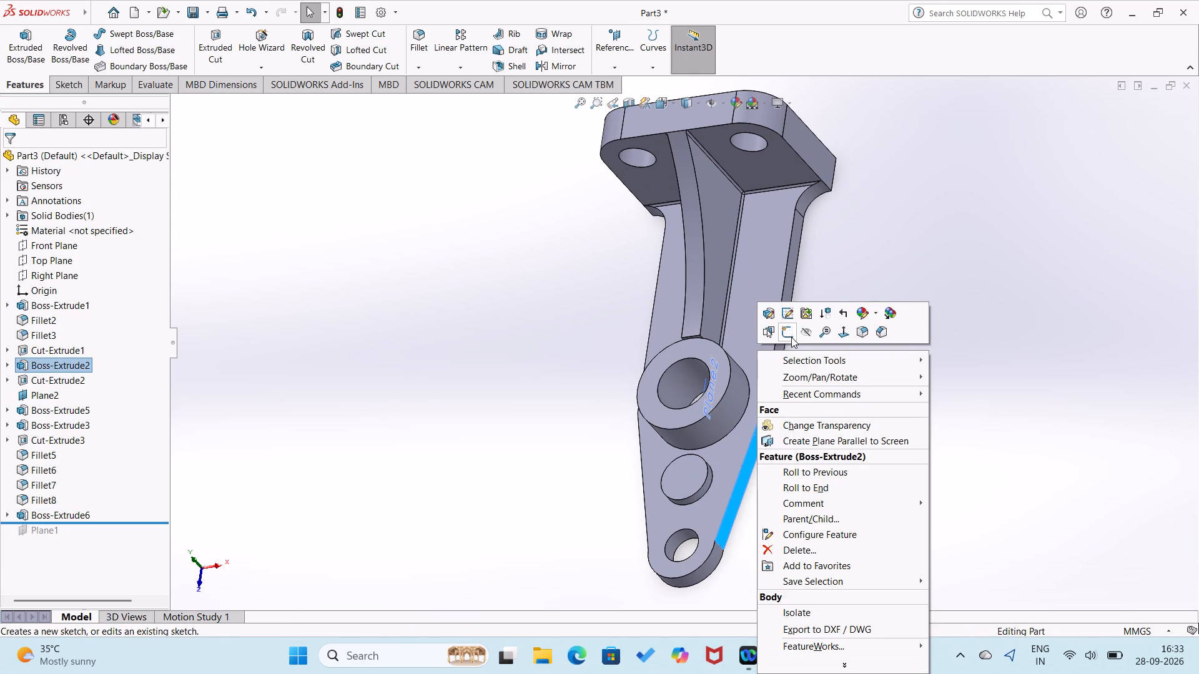
{"action": "left_click", "coordinate": [791, 335]}
{"action": "left_click_drag", "start_coordinate": [798, 476], "coordinate": [608, 444]}
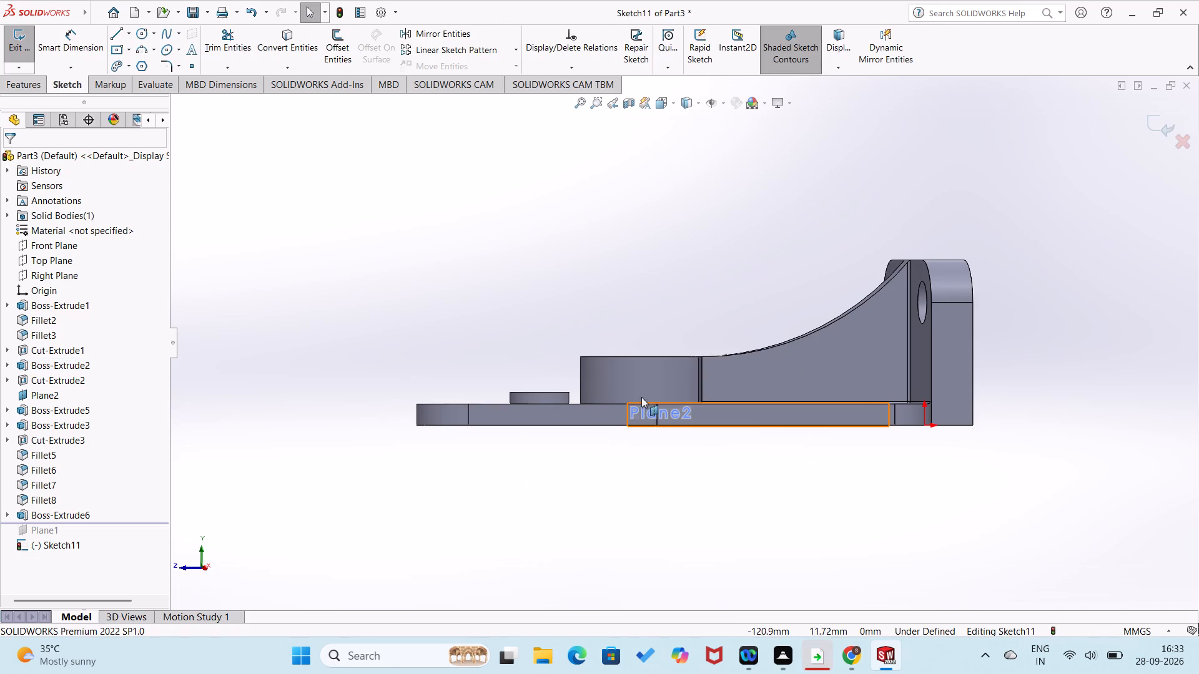
{"action": "scroll", "coordinate": [657, 401], "scroll_direction": "down", "scroll_amount": 4}
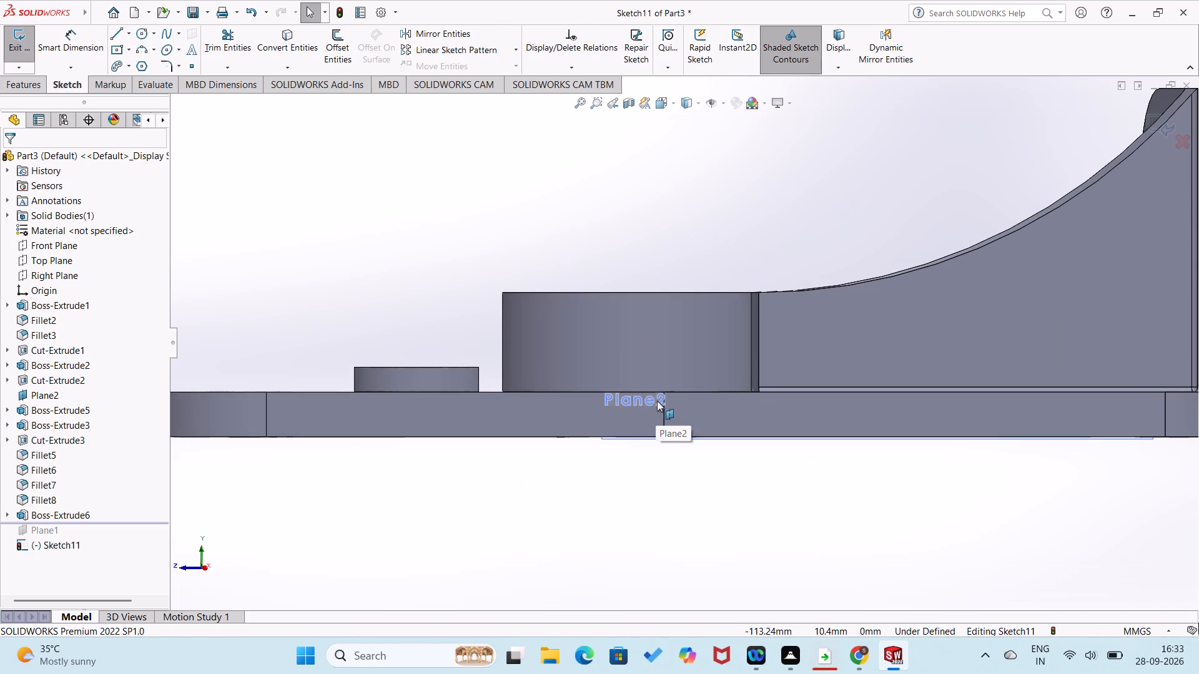
{"action": "right_click_drag", "start_coordinate": [643, 480], "coordinate": [491, 489]}
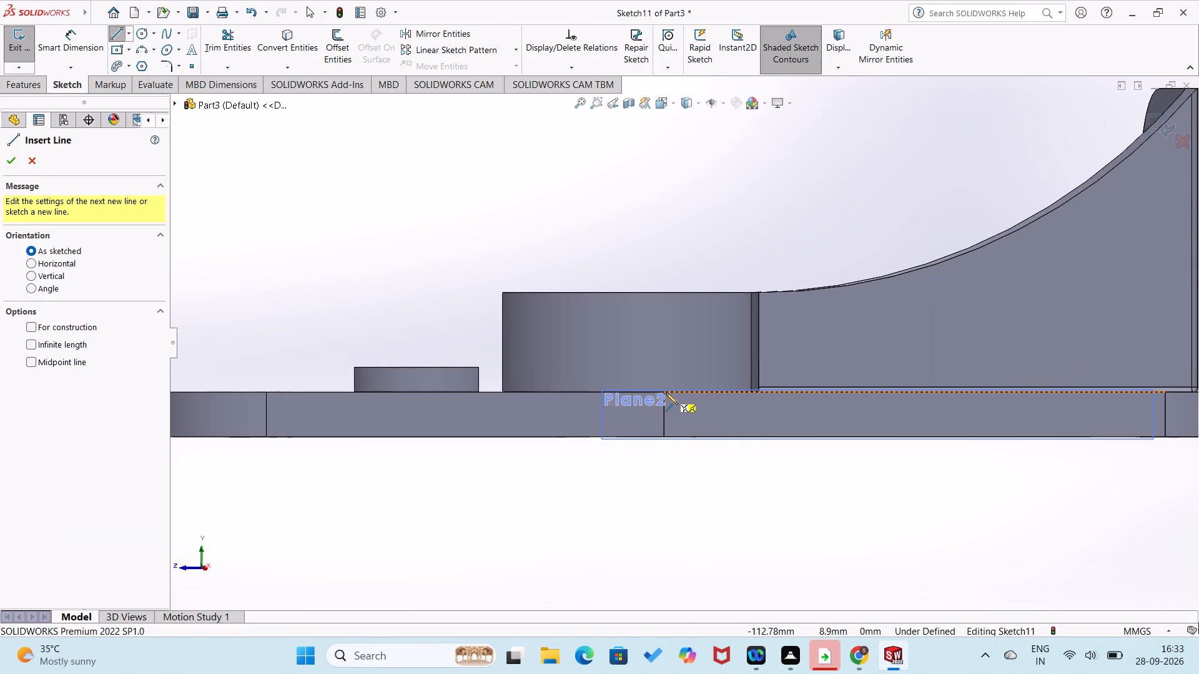
{"action": "left_click", "coordinate": [664, 393]}
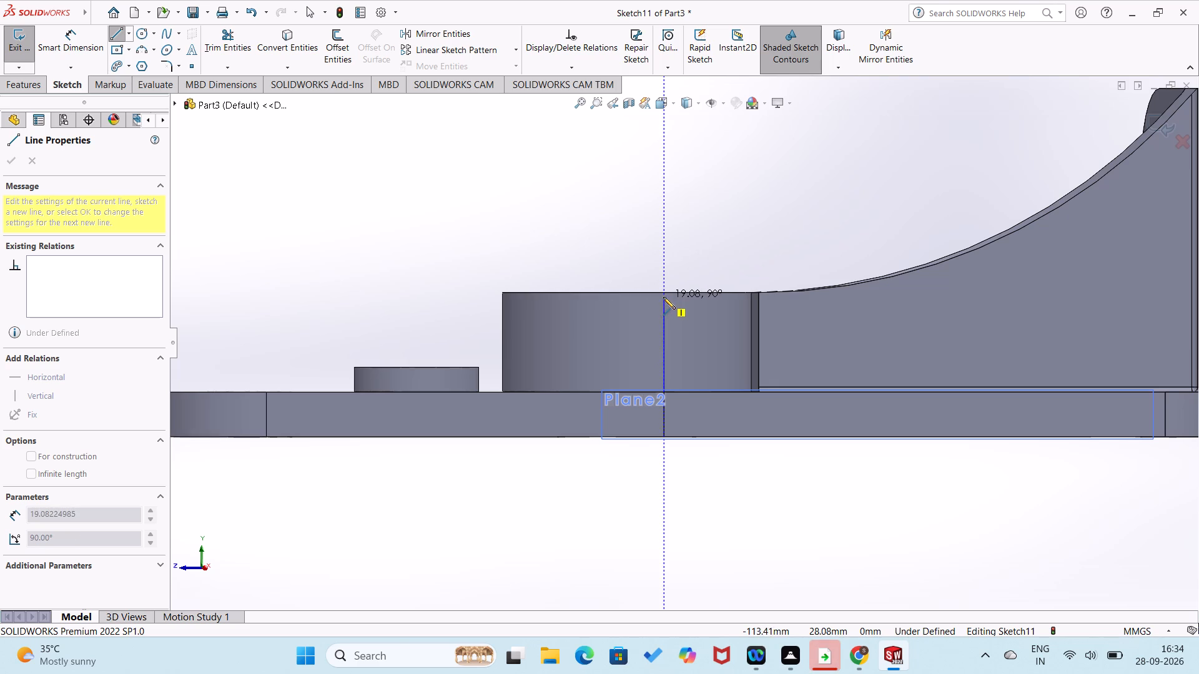
{"action": "left_click", "coordinate": [666, 154]}
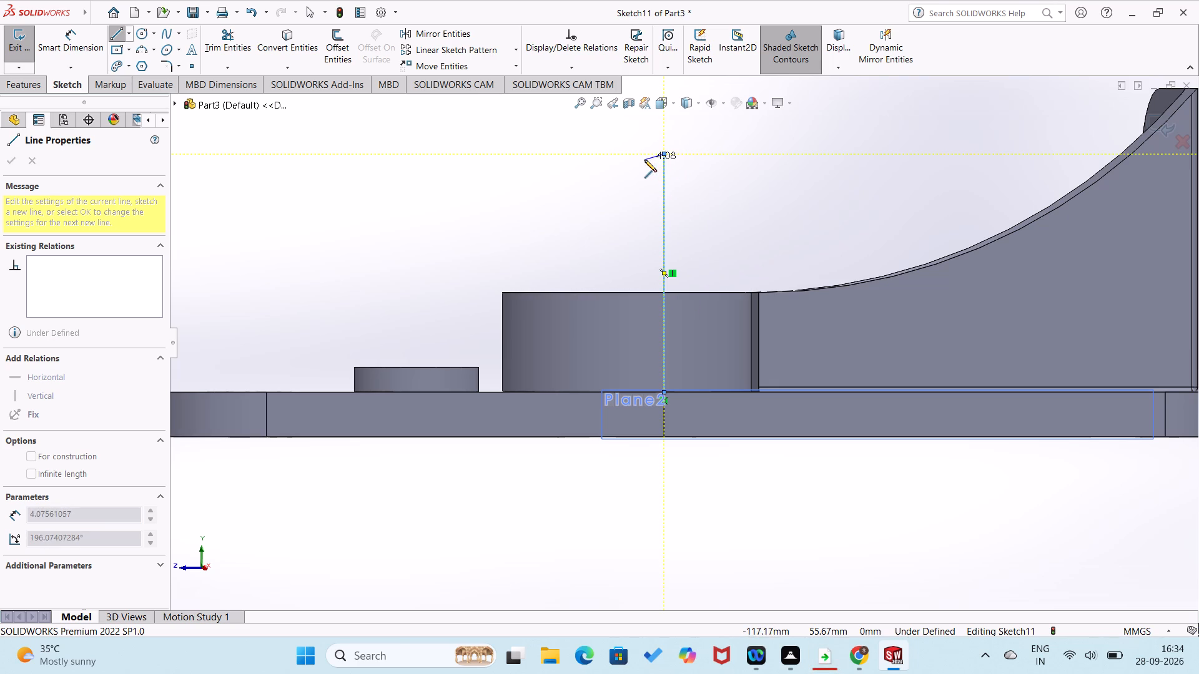
{"action": "left_click", "coordinate": [265, 392]}
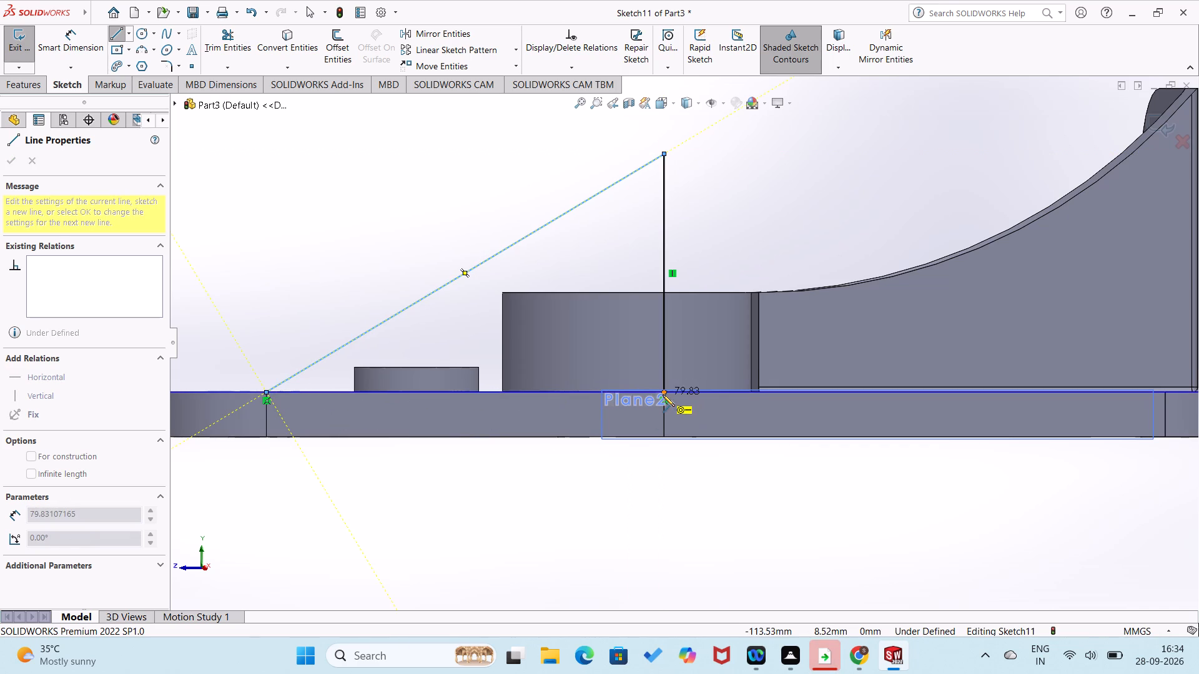
{"action": "left_click", "coordinate": [663, 394]}
Dimension the triangle's sloping side as 93 mm.
{"action": "right_click_drag", "start_coordinate": [506, 480], "coordinate": [548, 306]}
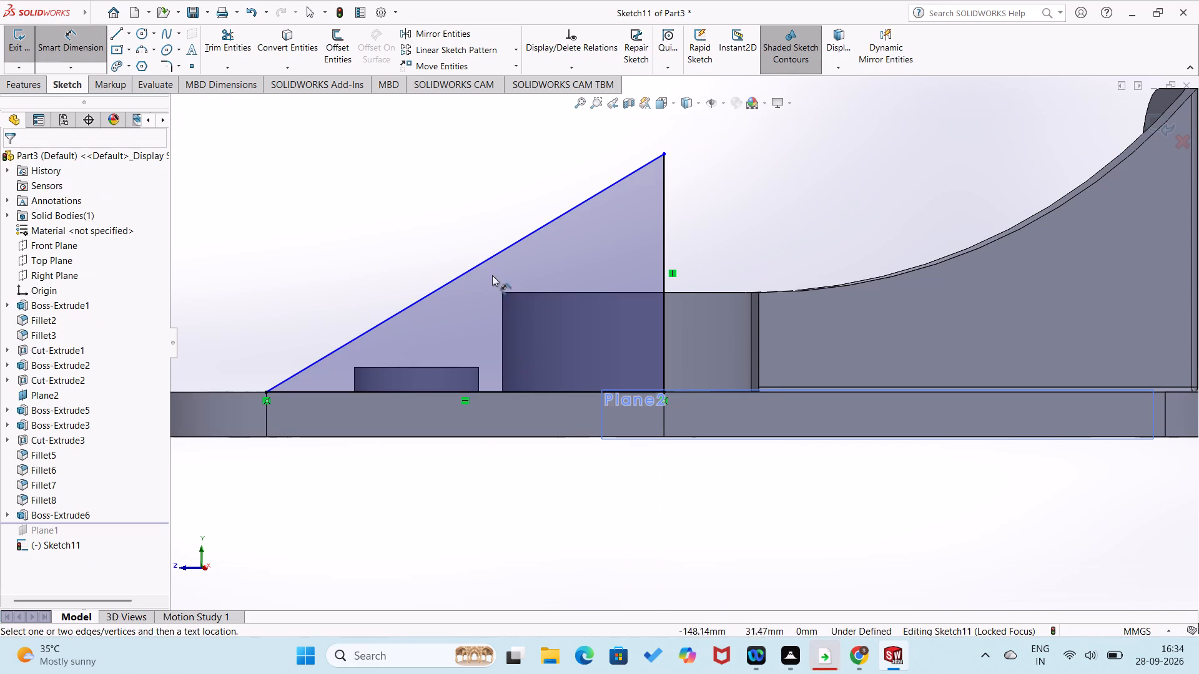
{"action": "left_click", "coordinate": [487, 258]}
{"action": "left_click", "coordinate": [481, 240]}
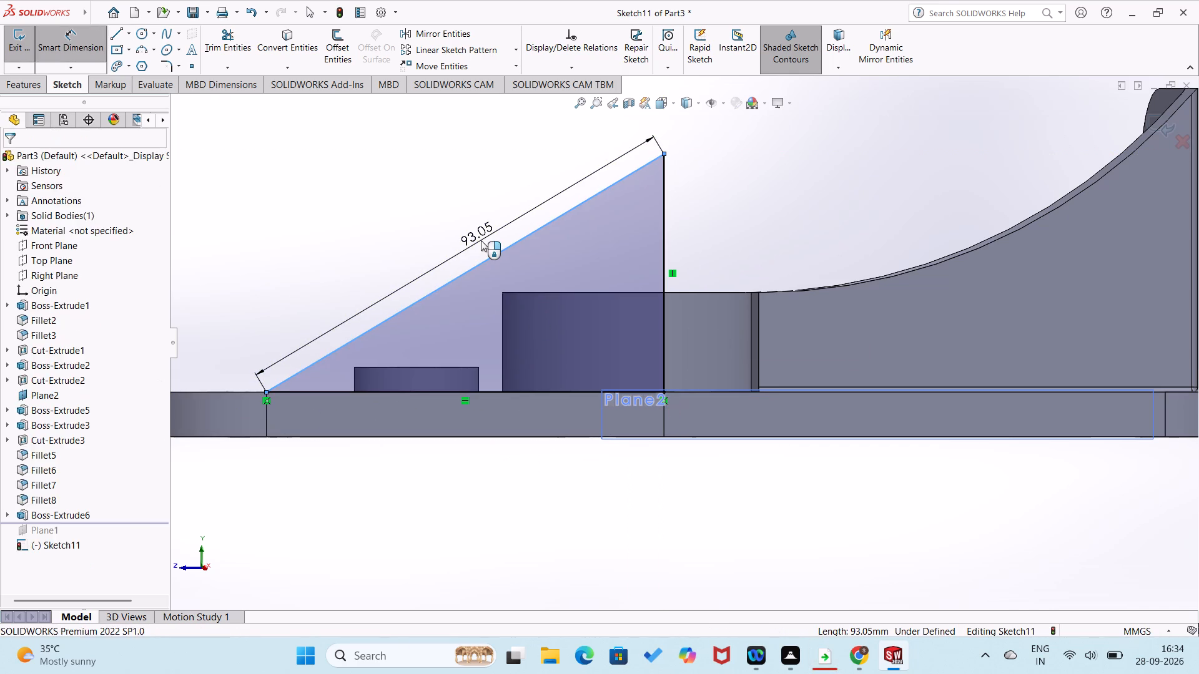
{"action": "type", "text": "93"}
{"action": "key", "text": "Return"}
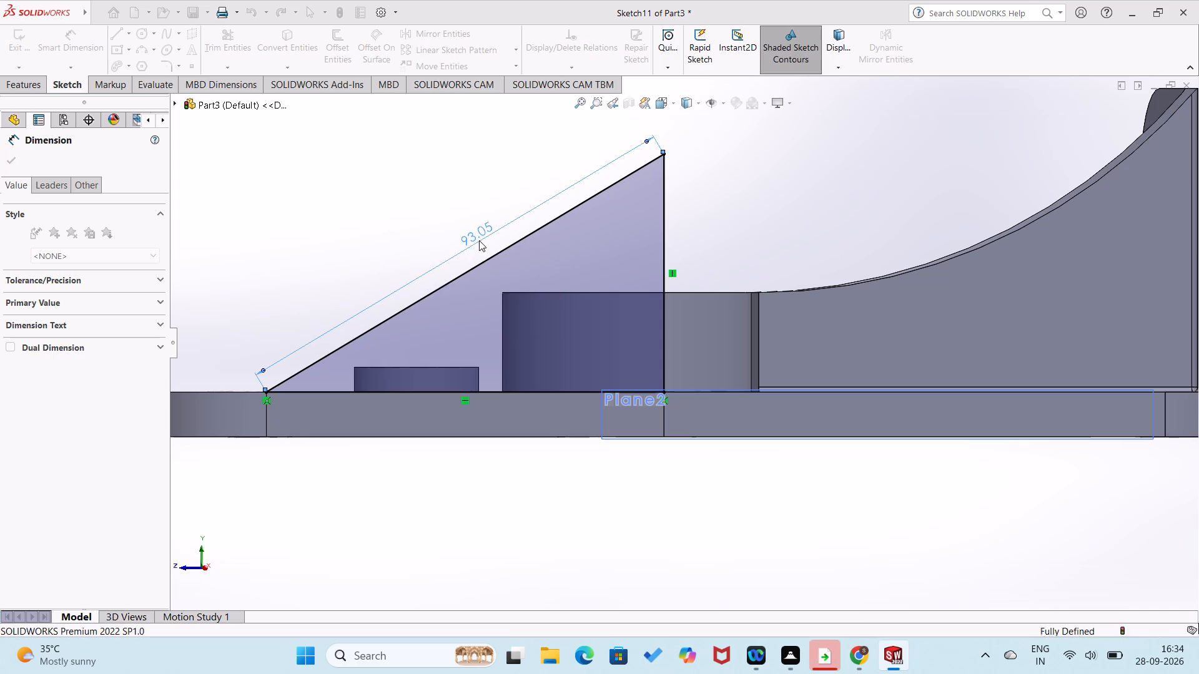
{"action": "left_click", "coordinate": [433, 210]}
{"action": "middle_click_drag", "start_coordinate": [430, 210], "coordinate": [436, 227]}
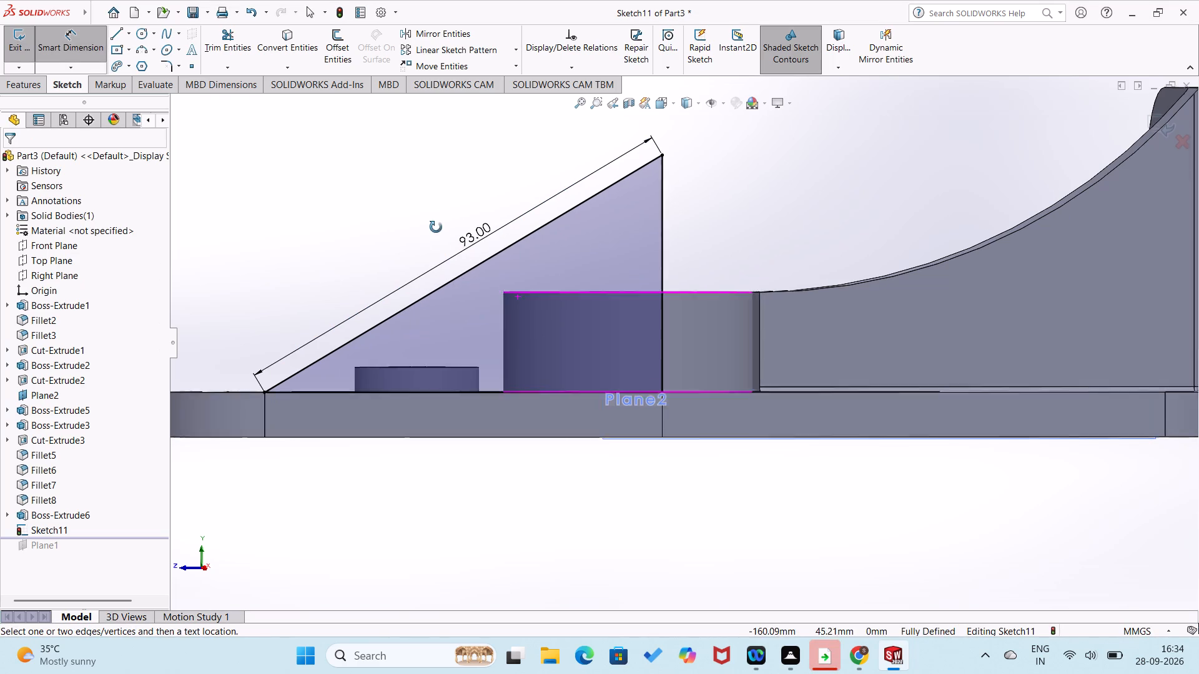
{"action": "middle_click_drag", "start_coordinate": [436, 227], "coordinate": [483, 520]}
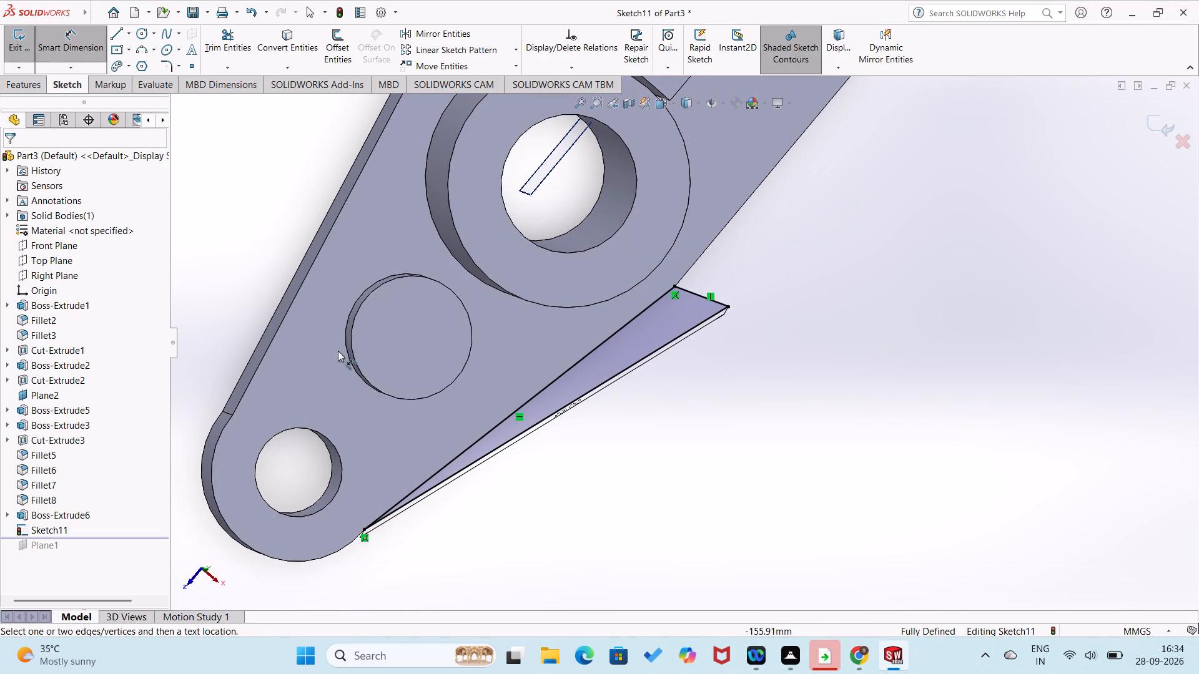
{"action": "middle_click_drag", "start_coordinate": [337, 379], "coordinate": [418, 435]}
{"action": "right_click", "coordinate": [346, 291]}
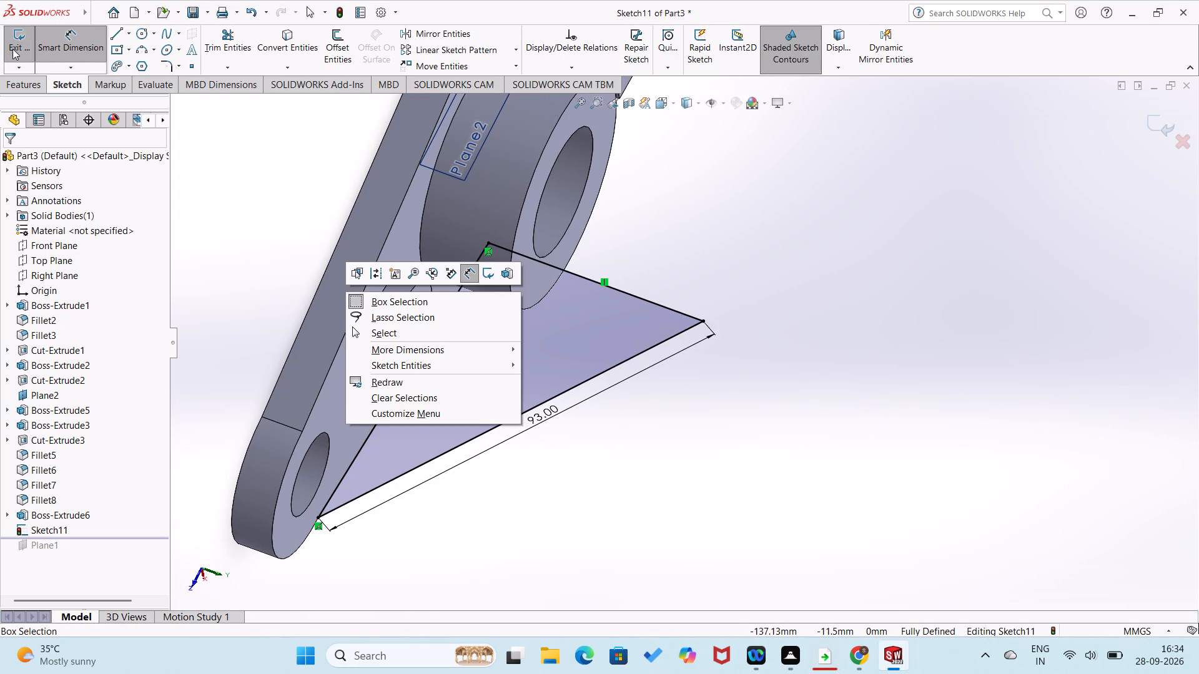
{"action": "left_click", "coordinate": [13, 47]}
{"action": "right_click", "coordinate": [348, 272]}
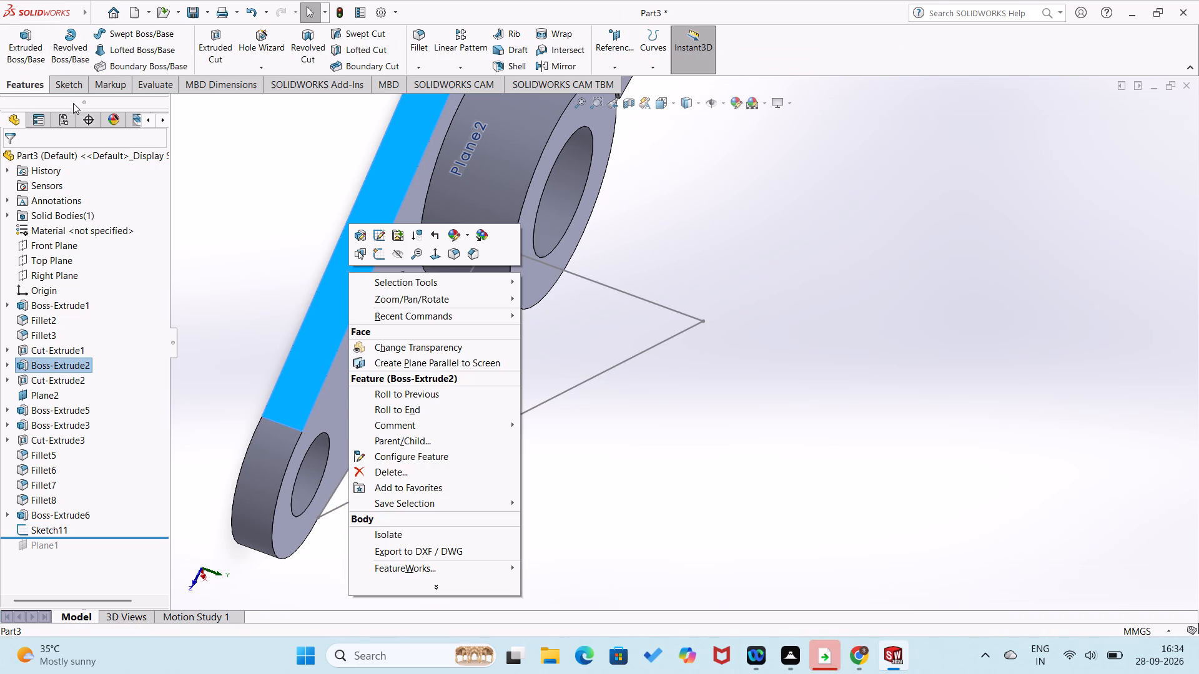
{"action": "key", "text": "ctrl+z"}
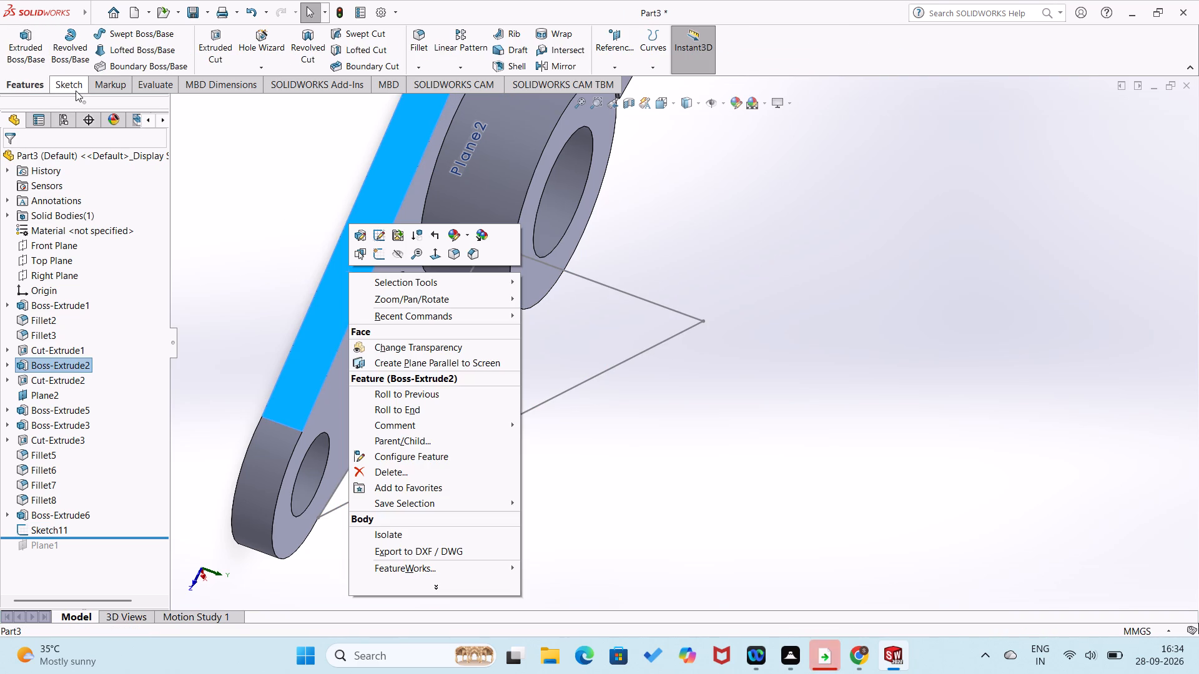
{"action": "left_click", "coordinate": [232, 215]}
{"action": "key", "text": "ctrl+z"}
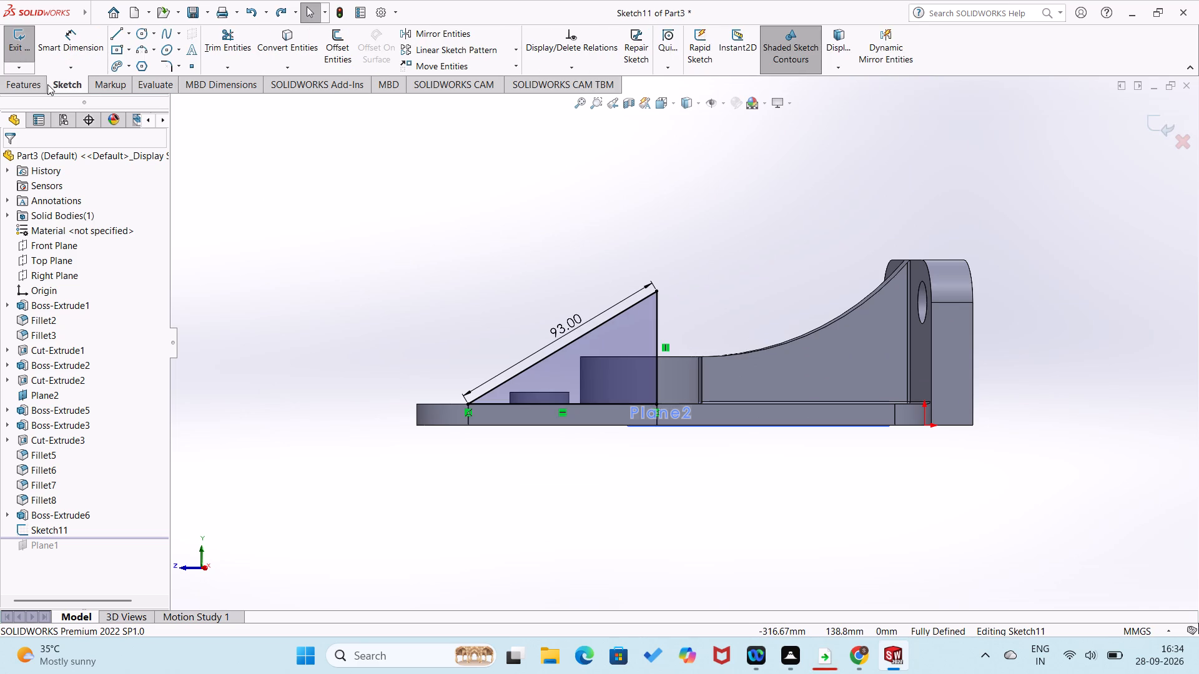
Extrude the triangle 2 mm with the Blind condition, reversed inward over the arm and merged with it.
{"action": "left_click", "coordinate": [29, 85]}
{"action": "left_click", "coordinate": [18, 57]}
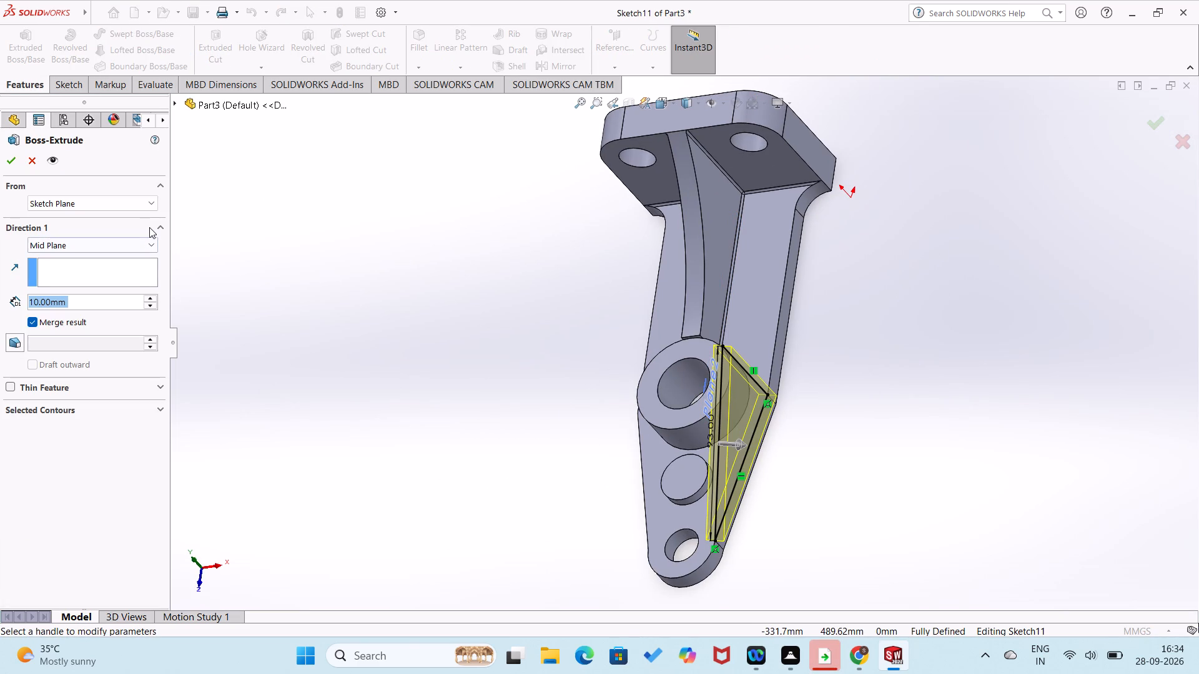
{"action": "left_click", "coordinate": [150, 246]}
{"action": "left_click", "coordinate": [144, 258]}
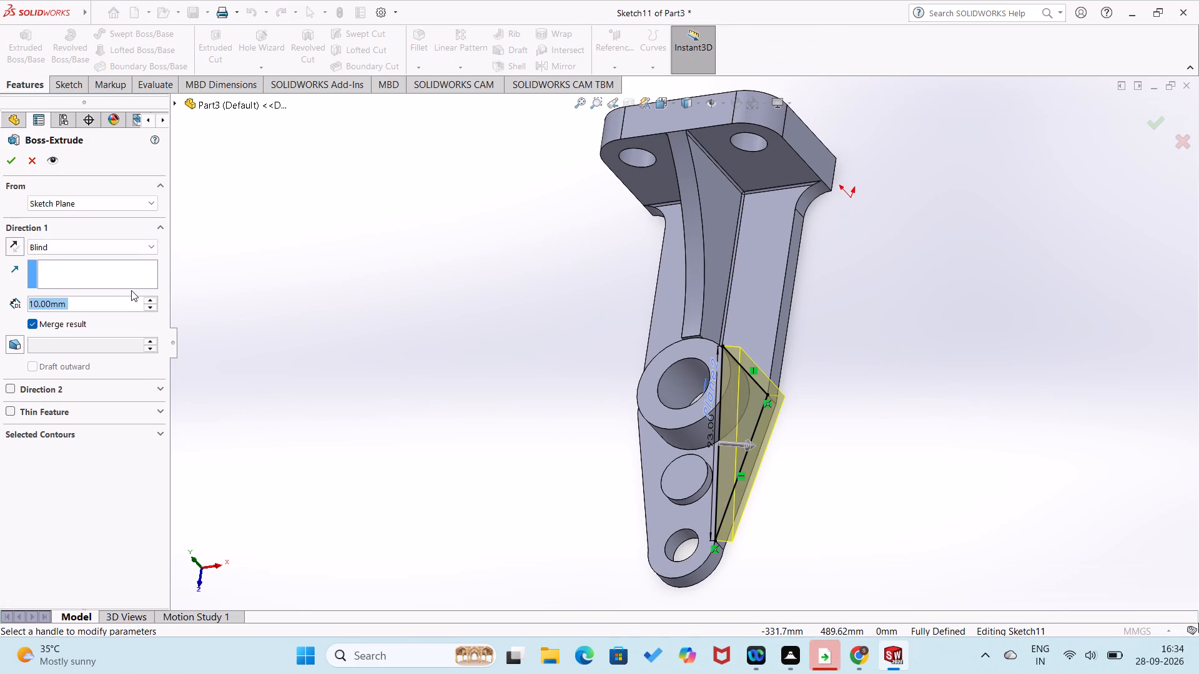
{"action": "key", "text": "2"}
{"action": "key", "text": "Return"}
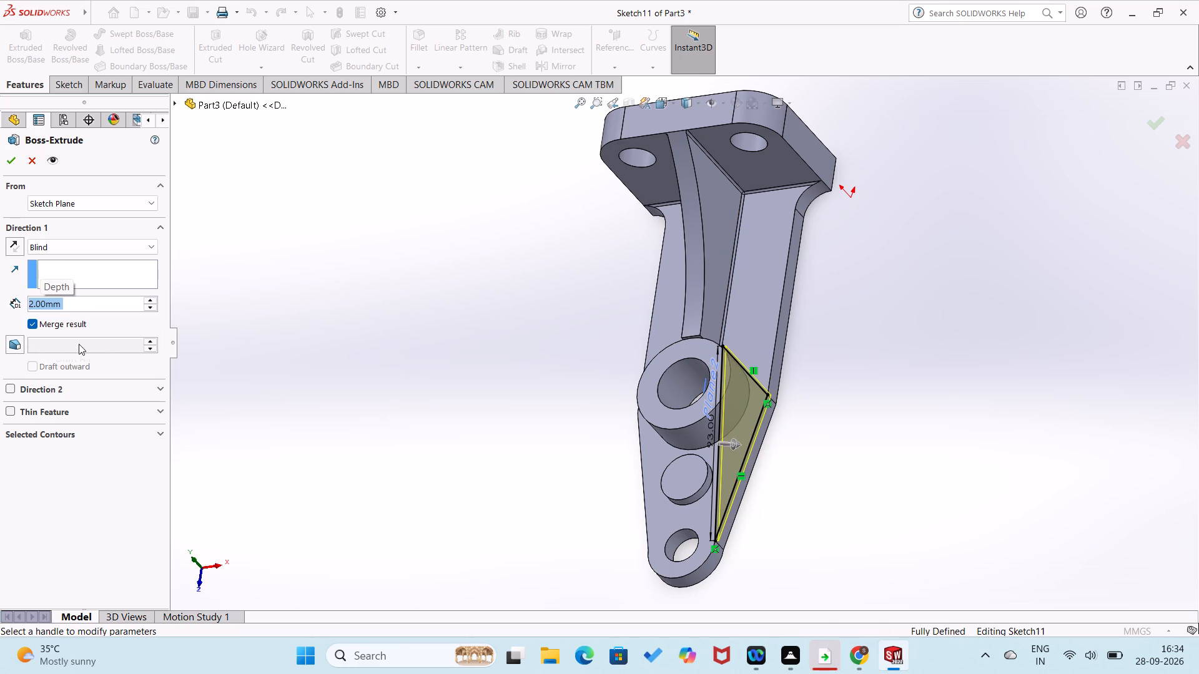
{"action": "middle_click_drag", "start_coordinate": [470, 491], "coordinate": [508, 541]}
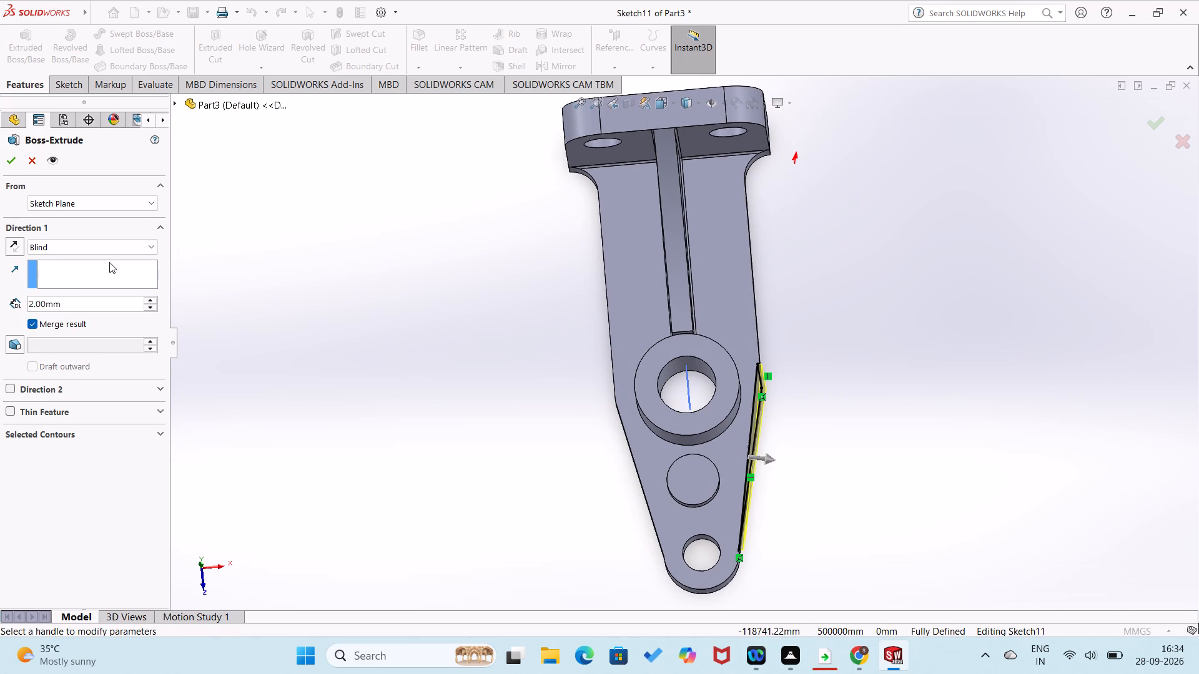
{"action": "left_click", "coordinate": [7, 241]}
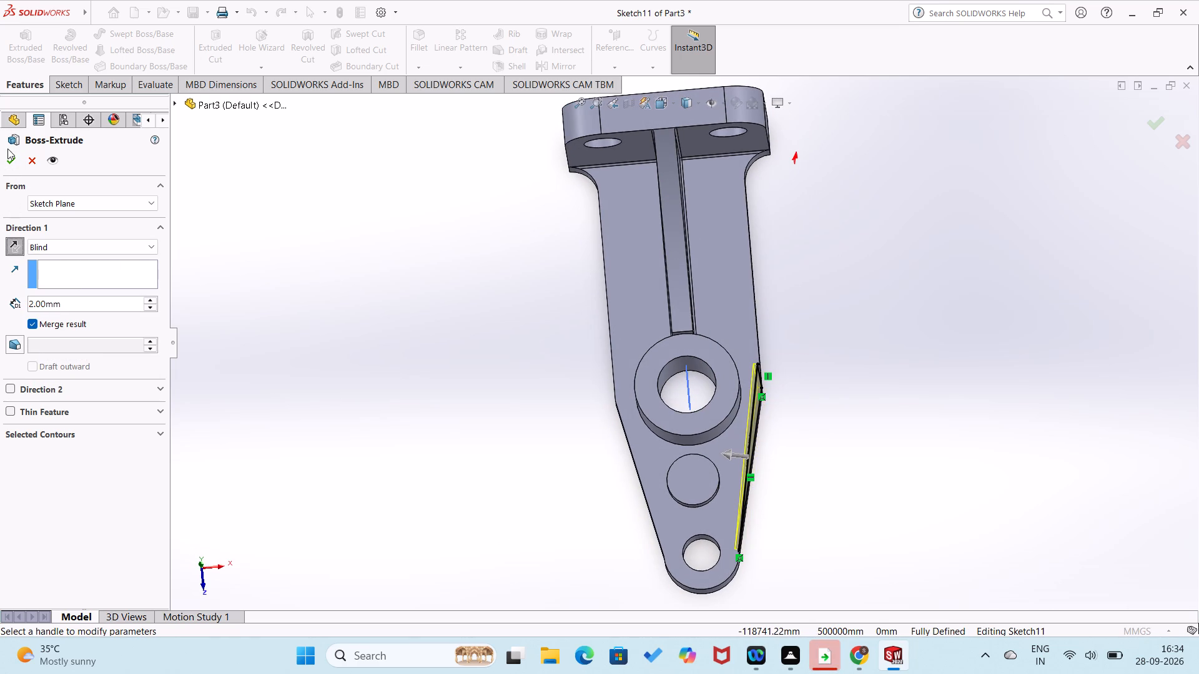
{"action": "left_click", "coordinate": [7, 149]}
{"action": "left_click", "coordinate": [5, 160]}
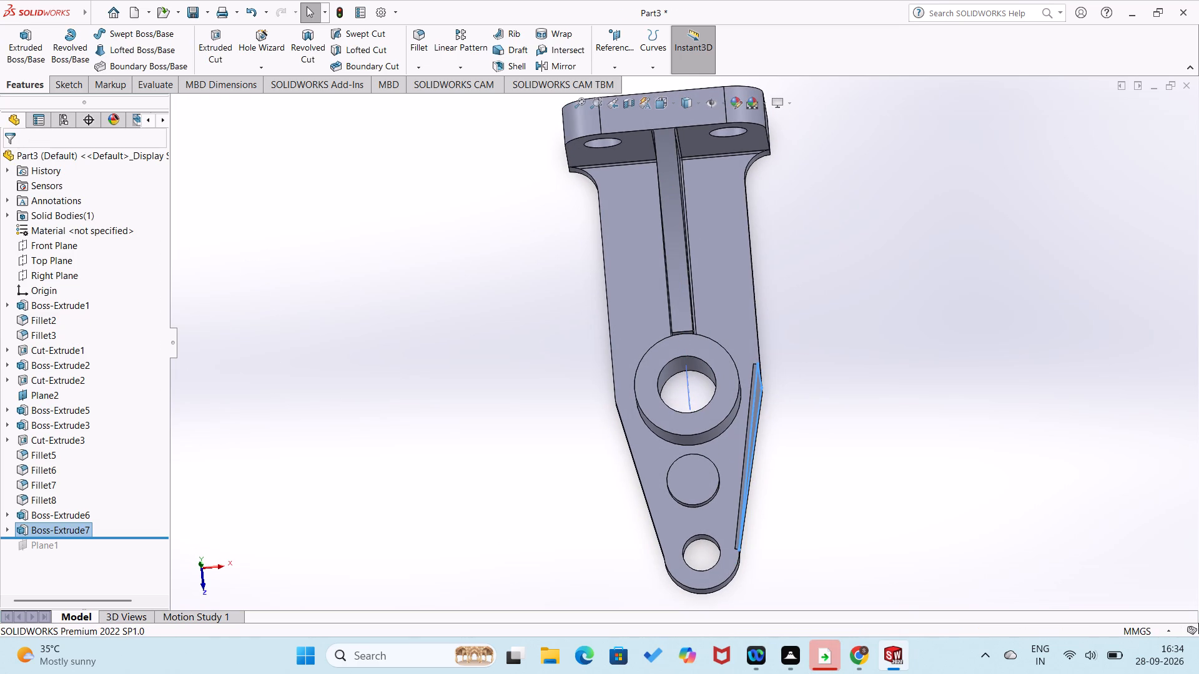
{"action": "left_click", "coordinate": [26, 46]}
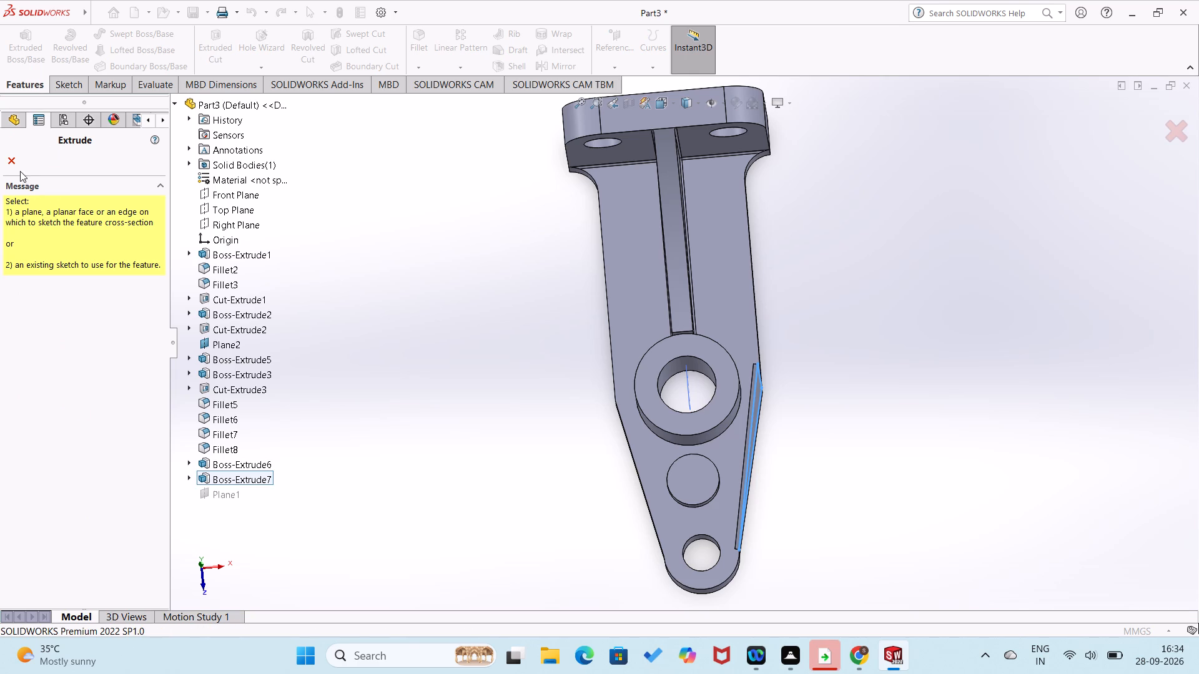
{"action": "left_click", "coordinate": [15, 165]}
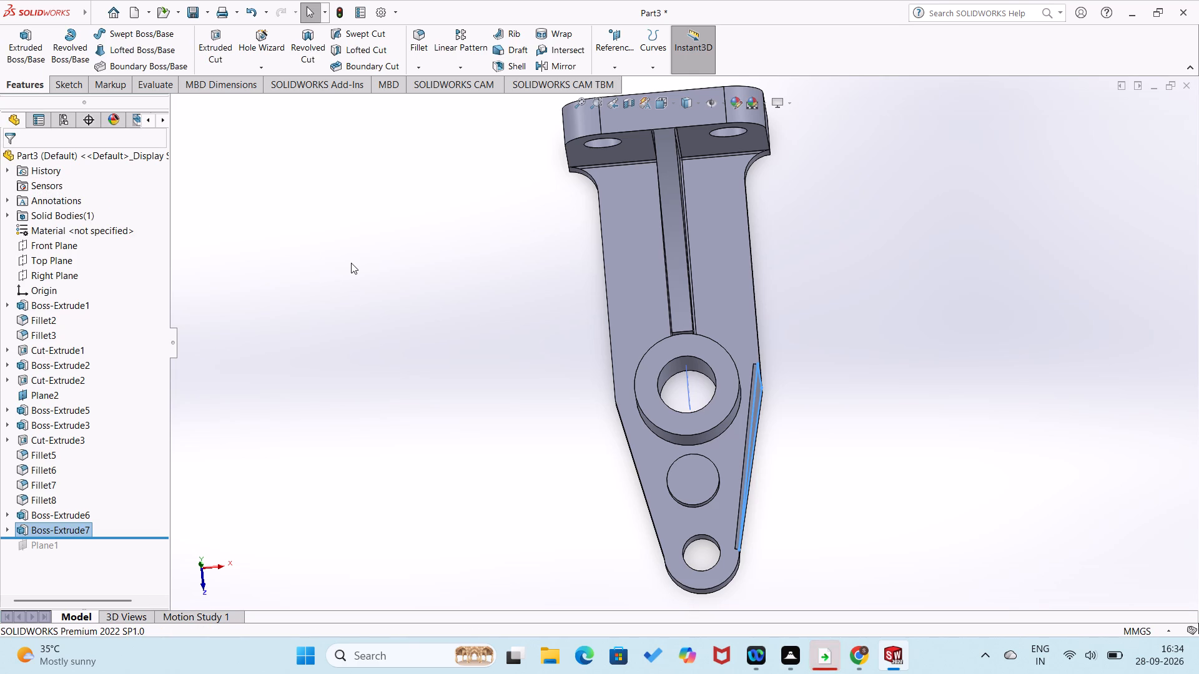
Sketch a right triangle on the opposite tapered side face, its base along the full lower edge and its sloping side about 102 mm.
{"action": "middle_click_drag", "start_coordinate": [350, 269], "coordinate": [437, 304]}
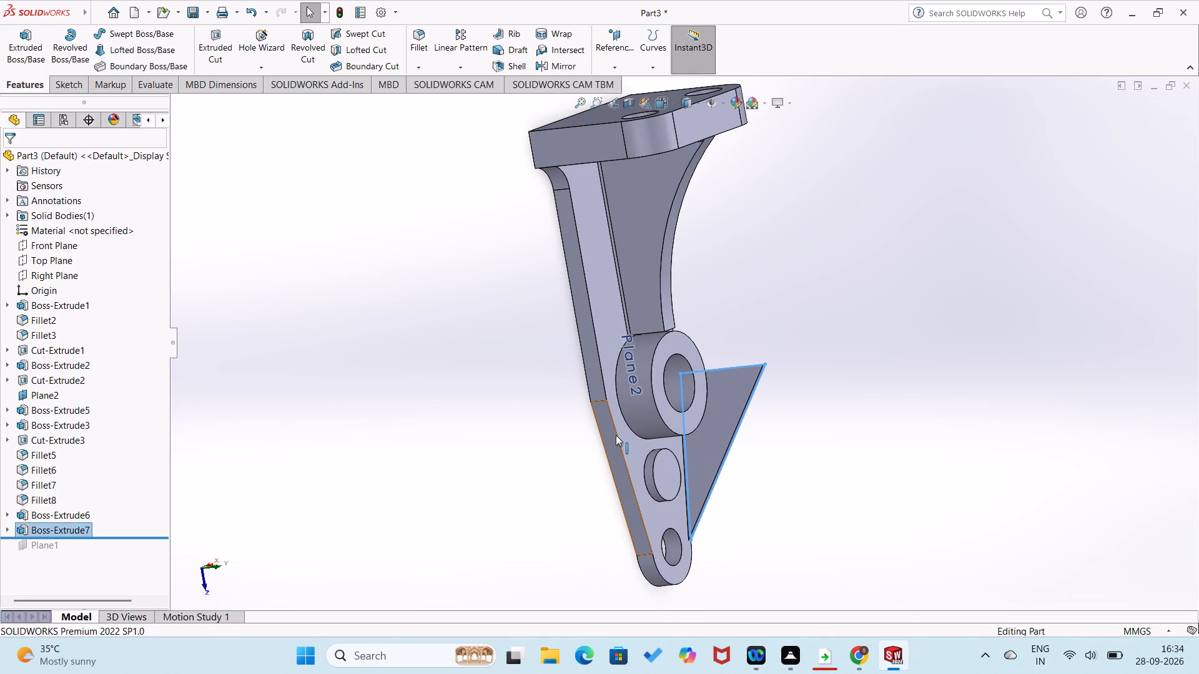
{"action": "right_click", "coordinate": [609, 432]}
{"action": "left_click", "coordinate": [644, 333]}
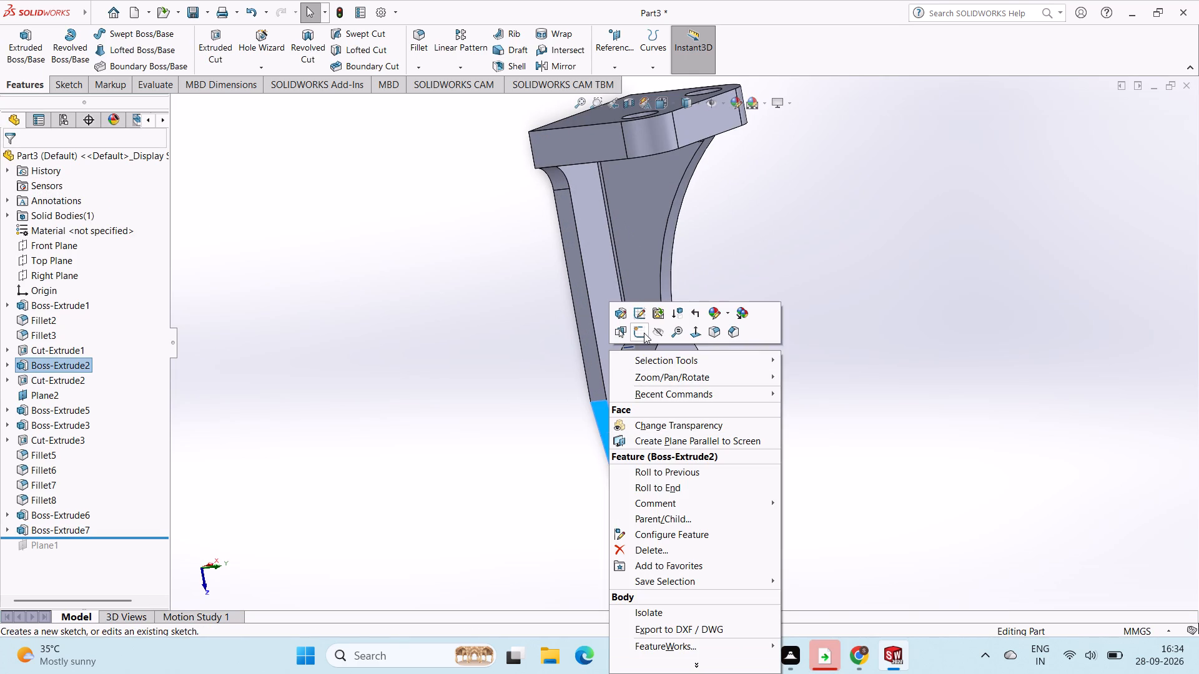
{"action": "right_click_drag", "start_coordinate": [629, 452], "coordinate": [465, 455]}
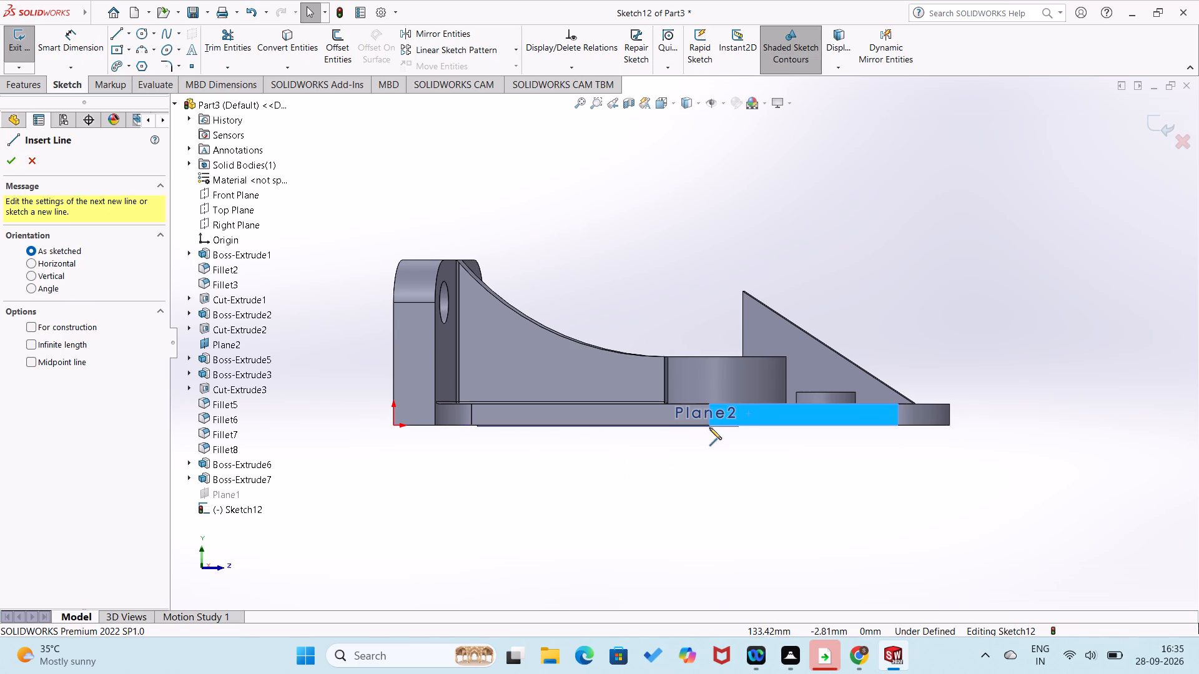
{"action": "middle_click_drag", "start_coordinate": [768, 497], "coordinate": [615, 509]}
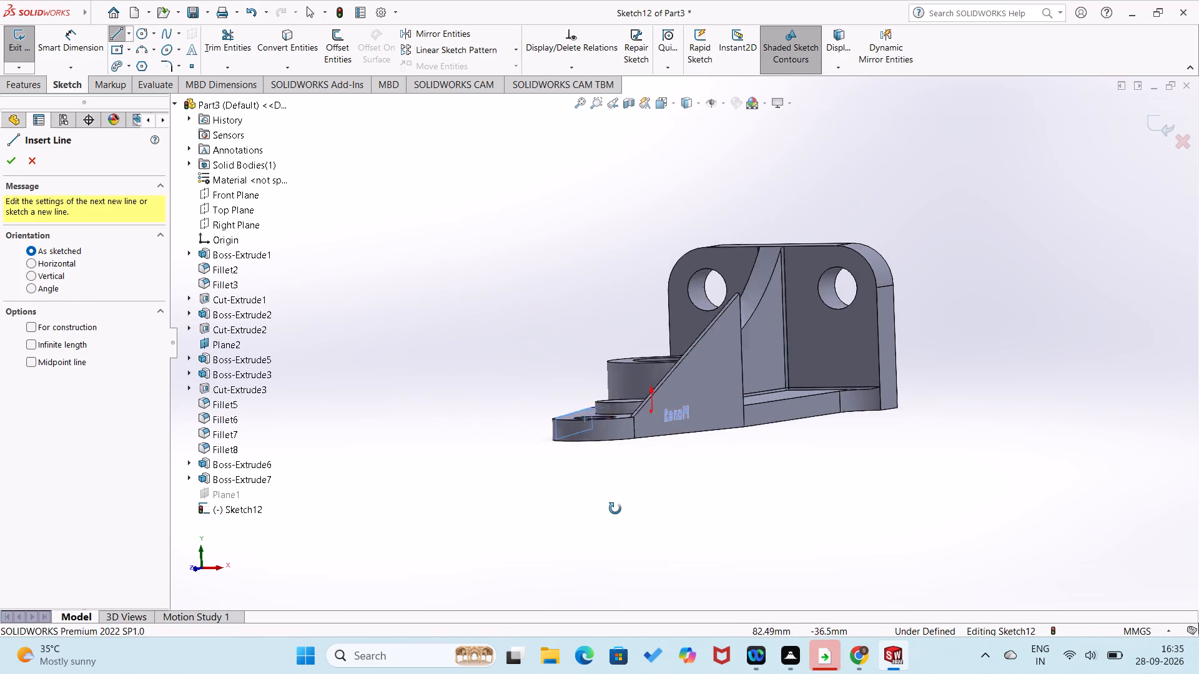
{"action": "middle_click_drag", "start_coordinate": [615, 509], "coordinate": [776, 527]}
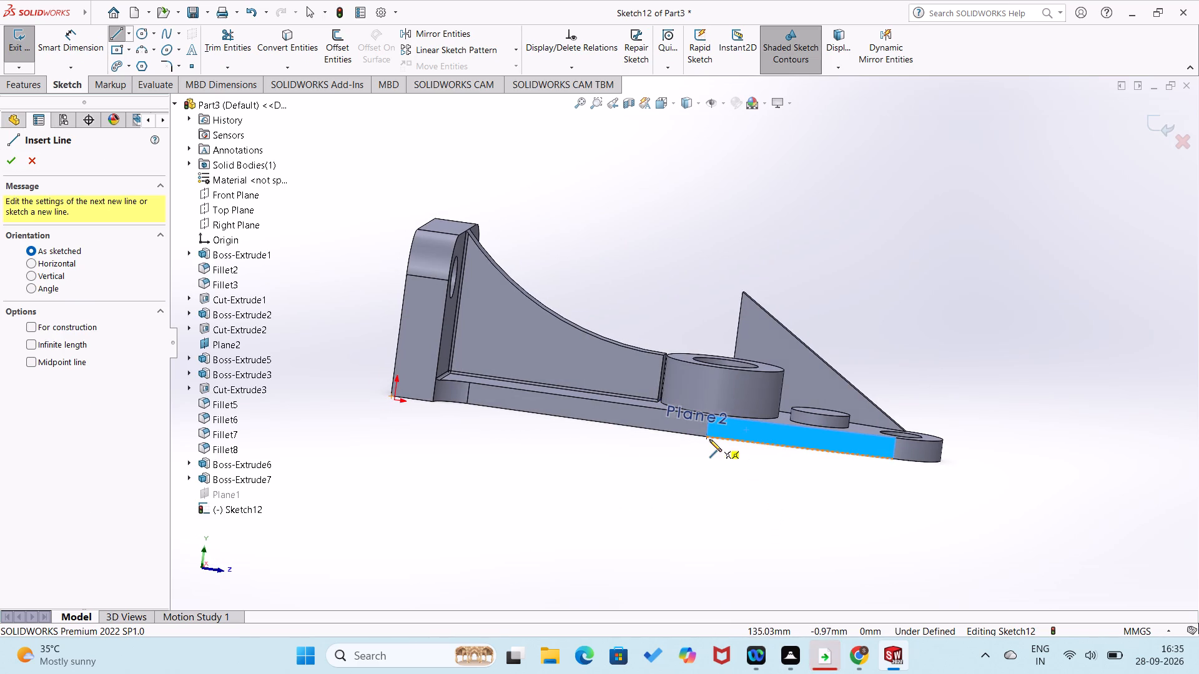
{"action": "left_click_drag", "start_coordinate": [706, 436], "coordinate": [709, 431]}
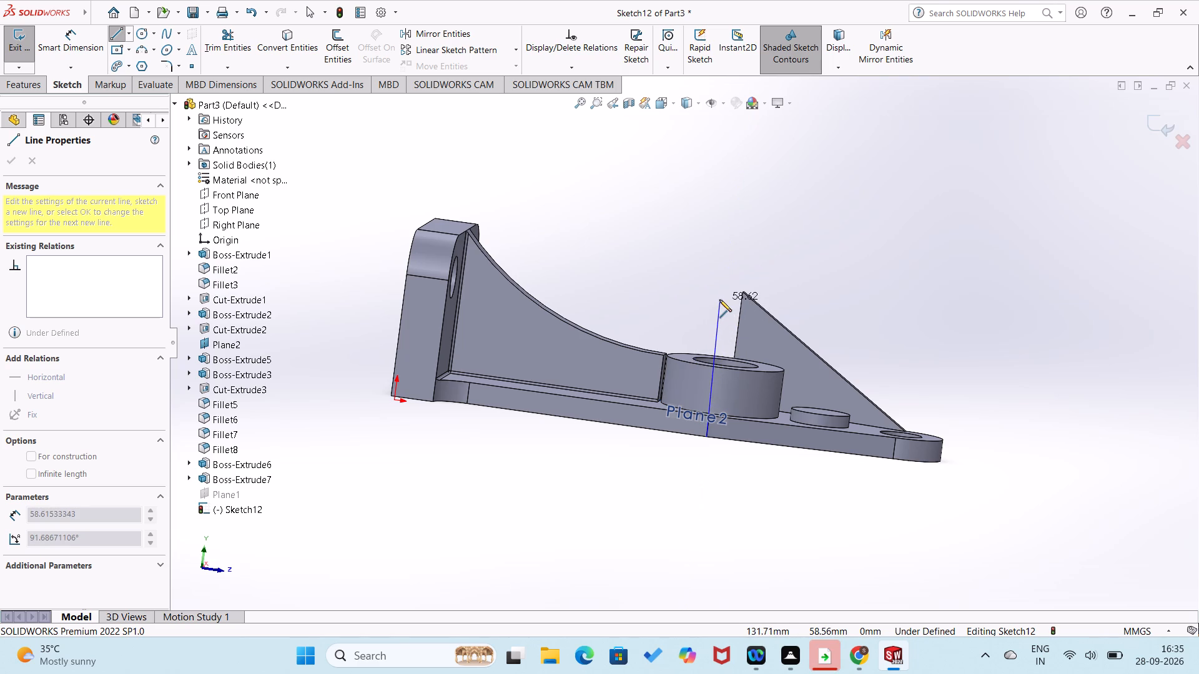
{"action": "key", "text": "ctrl+8"}
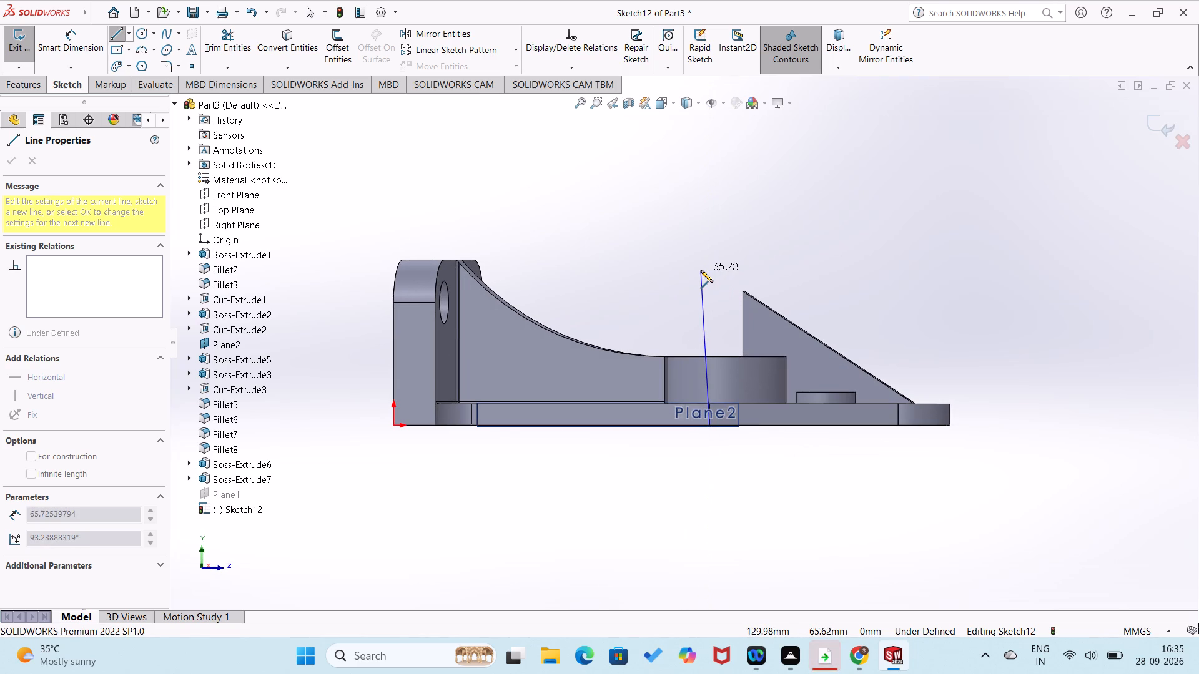
{"action": "left_click", "coordinate": [708, 275]}
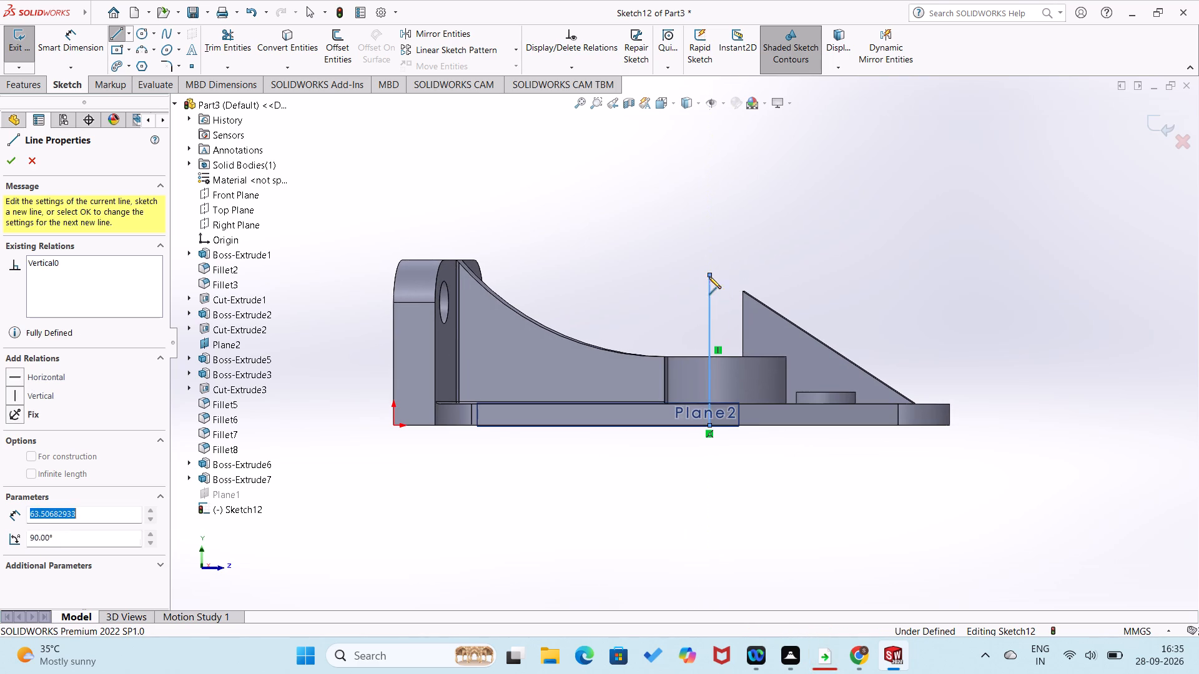
{"action": "left_click", "coordinate": [897, 426]}
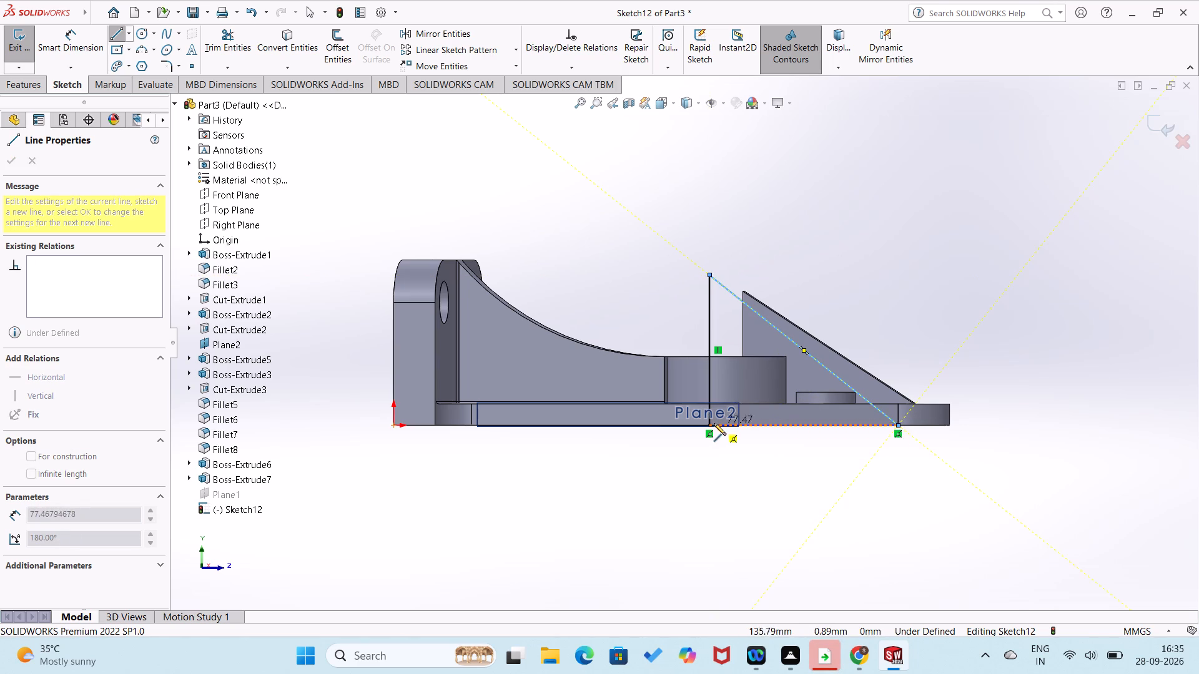
{"action": "left_click", "coordinate": [709, 424]}
Dimension the new triangle's sloping side as 93 mm.
{"action": "right_click_drag", "start_coordinate": [704, 476], "coordinate": [728, 370]}
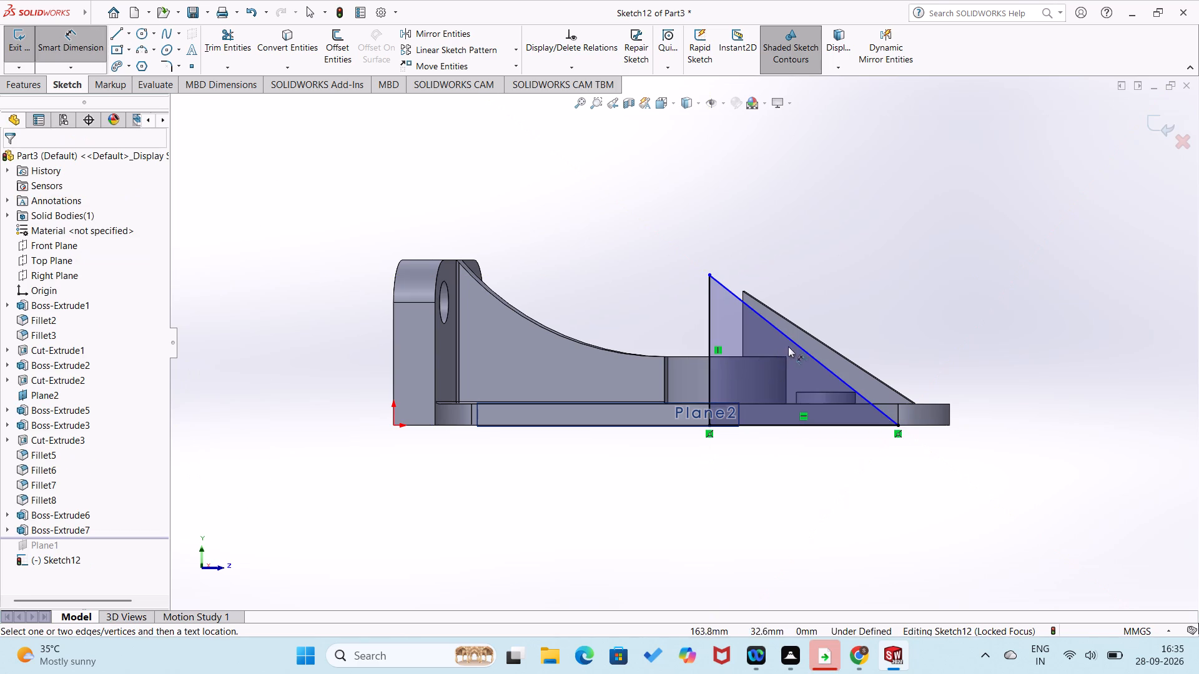
{"action": "left_click_drag", "start_coordinate": [794, 344], "coordinate": [804, 336]}
{"action": "left_click", "coordinate": [819, 322]}
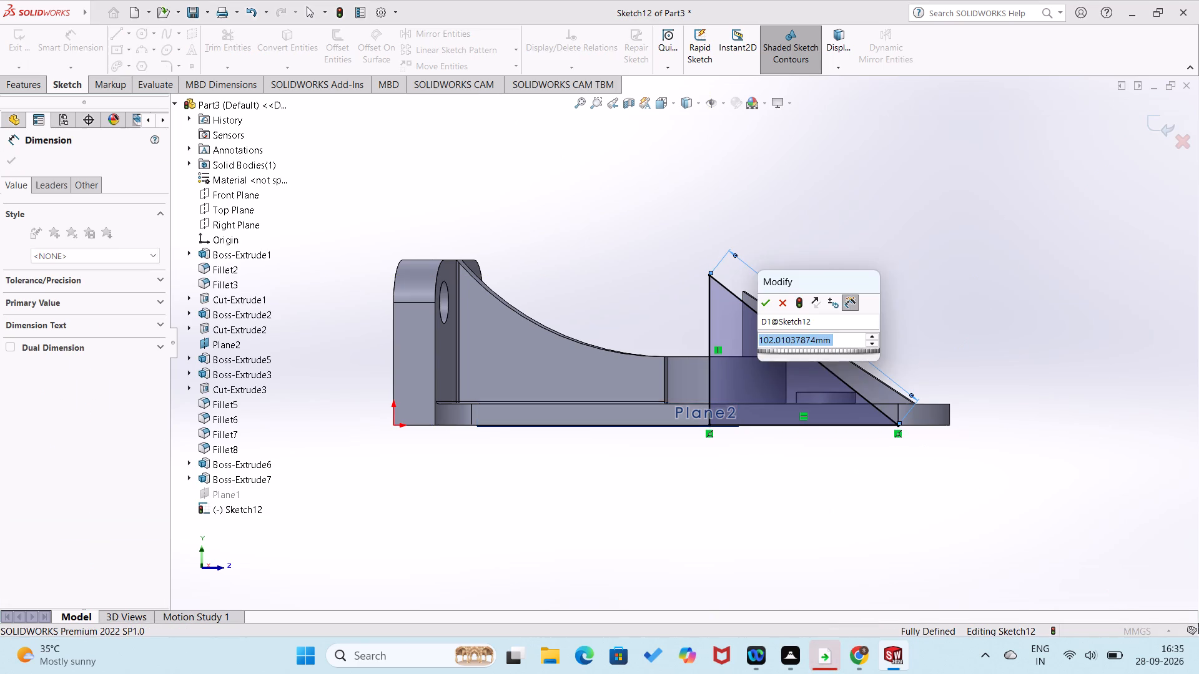
{"action": "type", "text": "93"}
{"action": "key", "text": "Return"}
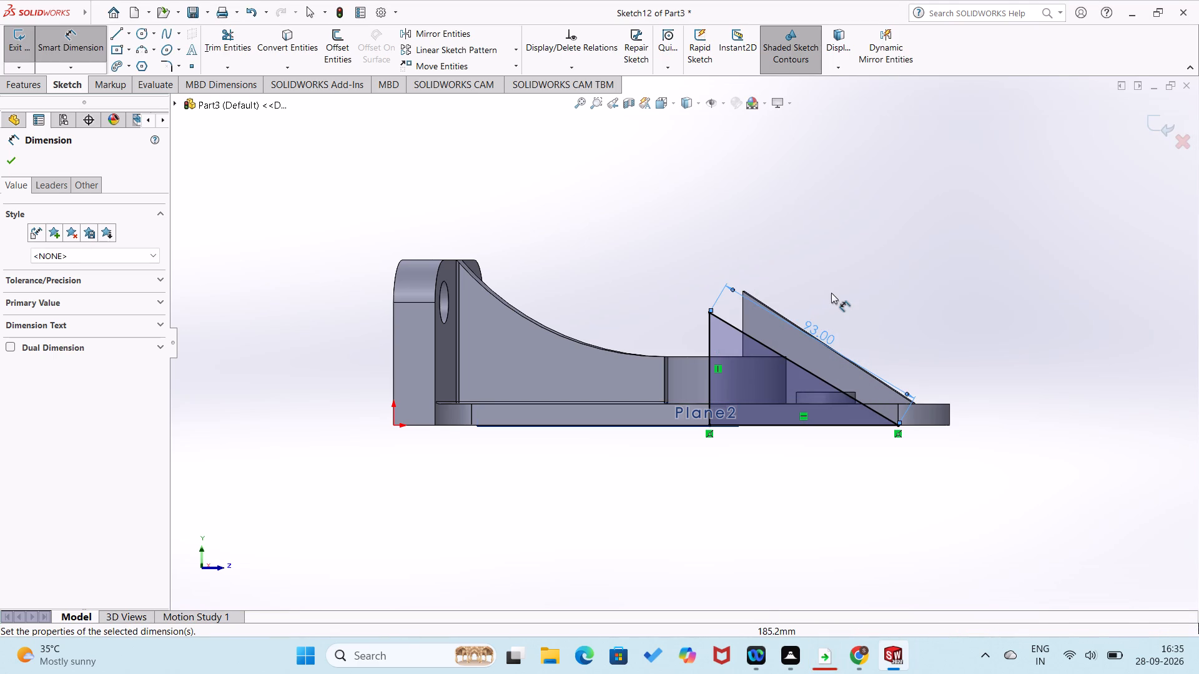
{"action": "left_click", "coordinate": [831, 293]}
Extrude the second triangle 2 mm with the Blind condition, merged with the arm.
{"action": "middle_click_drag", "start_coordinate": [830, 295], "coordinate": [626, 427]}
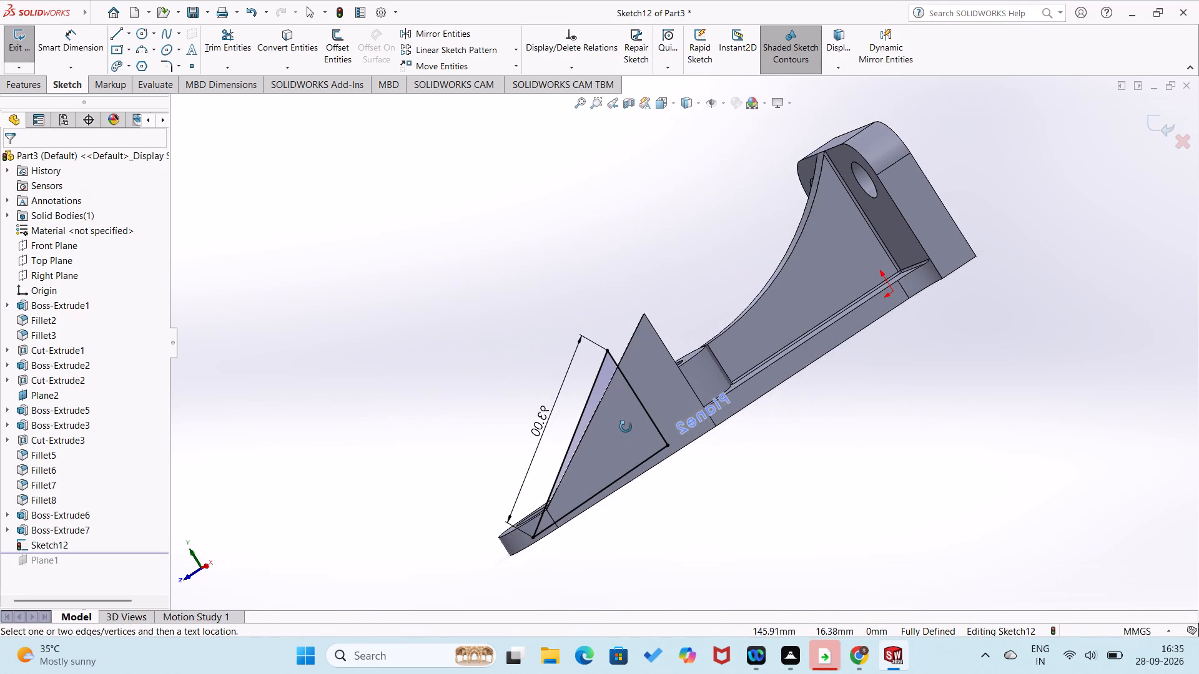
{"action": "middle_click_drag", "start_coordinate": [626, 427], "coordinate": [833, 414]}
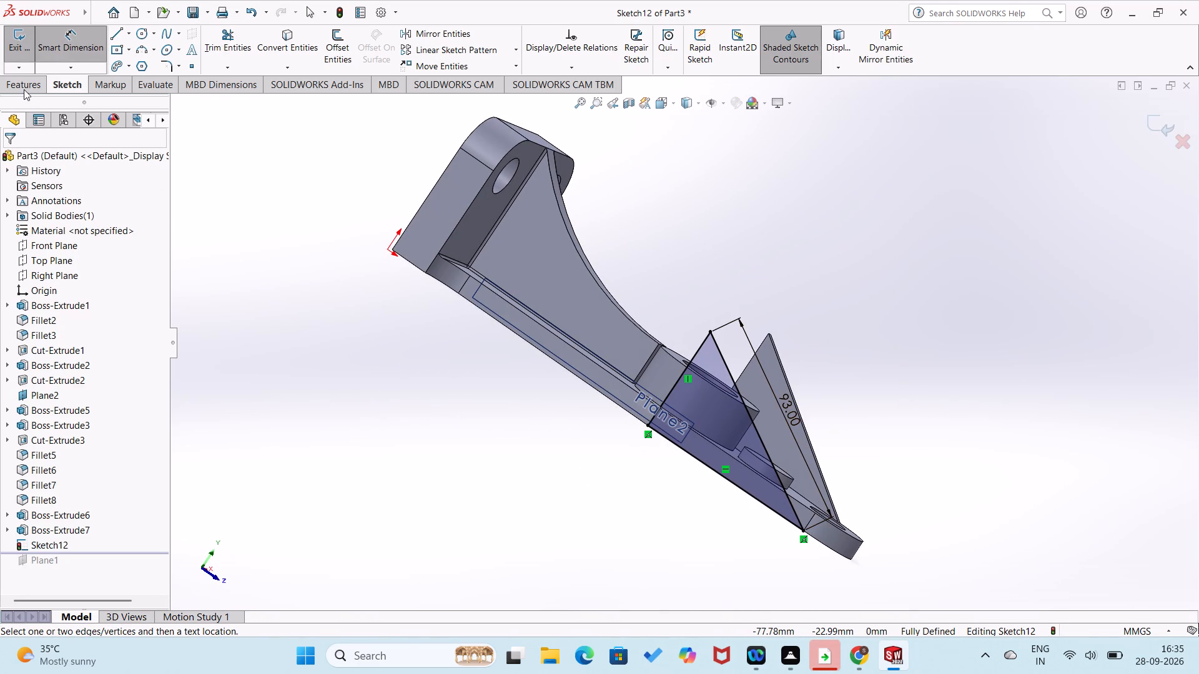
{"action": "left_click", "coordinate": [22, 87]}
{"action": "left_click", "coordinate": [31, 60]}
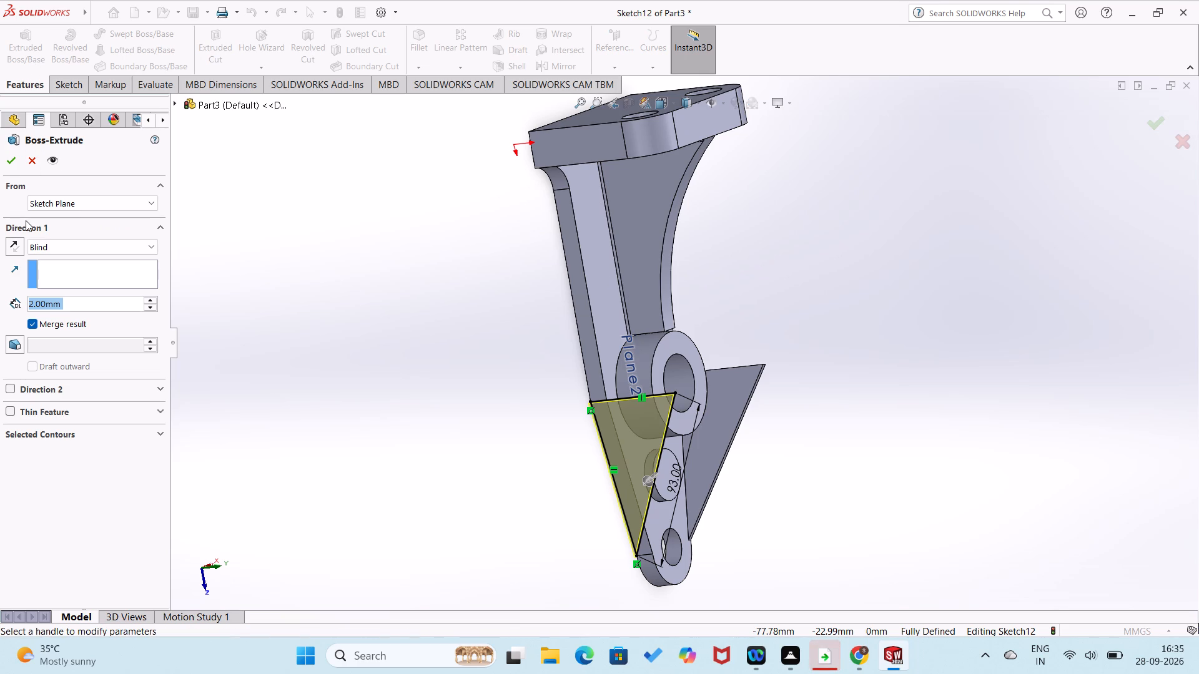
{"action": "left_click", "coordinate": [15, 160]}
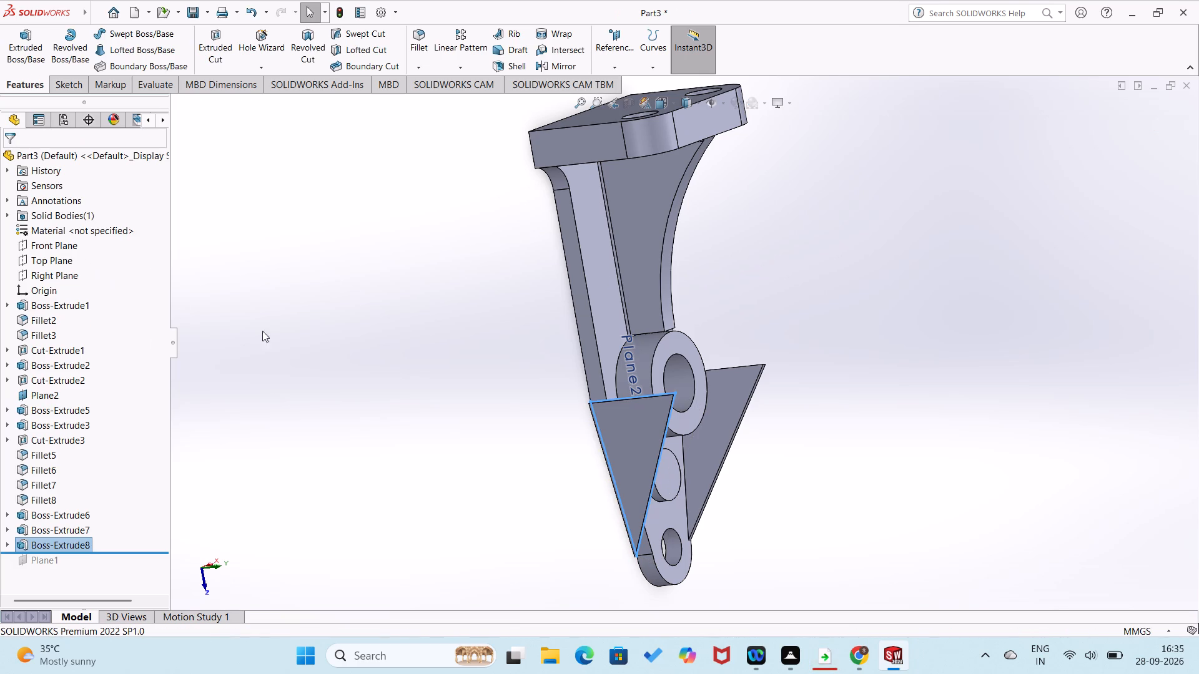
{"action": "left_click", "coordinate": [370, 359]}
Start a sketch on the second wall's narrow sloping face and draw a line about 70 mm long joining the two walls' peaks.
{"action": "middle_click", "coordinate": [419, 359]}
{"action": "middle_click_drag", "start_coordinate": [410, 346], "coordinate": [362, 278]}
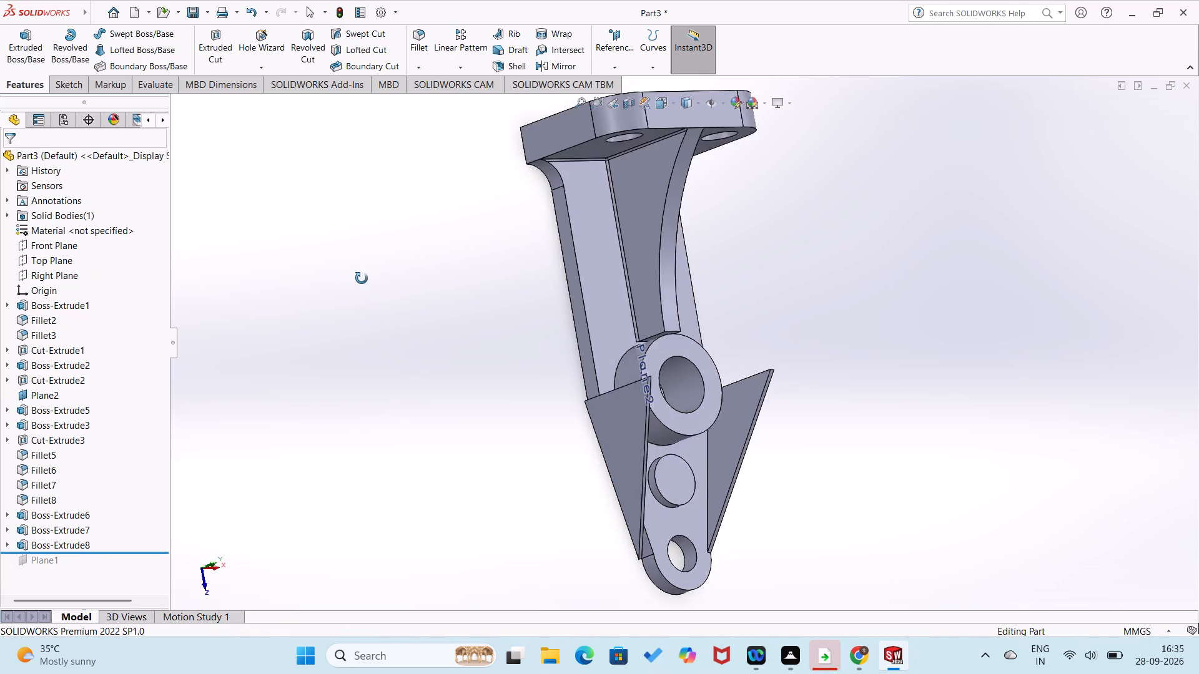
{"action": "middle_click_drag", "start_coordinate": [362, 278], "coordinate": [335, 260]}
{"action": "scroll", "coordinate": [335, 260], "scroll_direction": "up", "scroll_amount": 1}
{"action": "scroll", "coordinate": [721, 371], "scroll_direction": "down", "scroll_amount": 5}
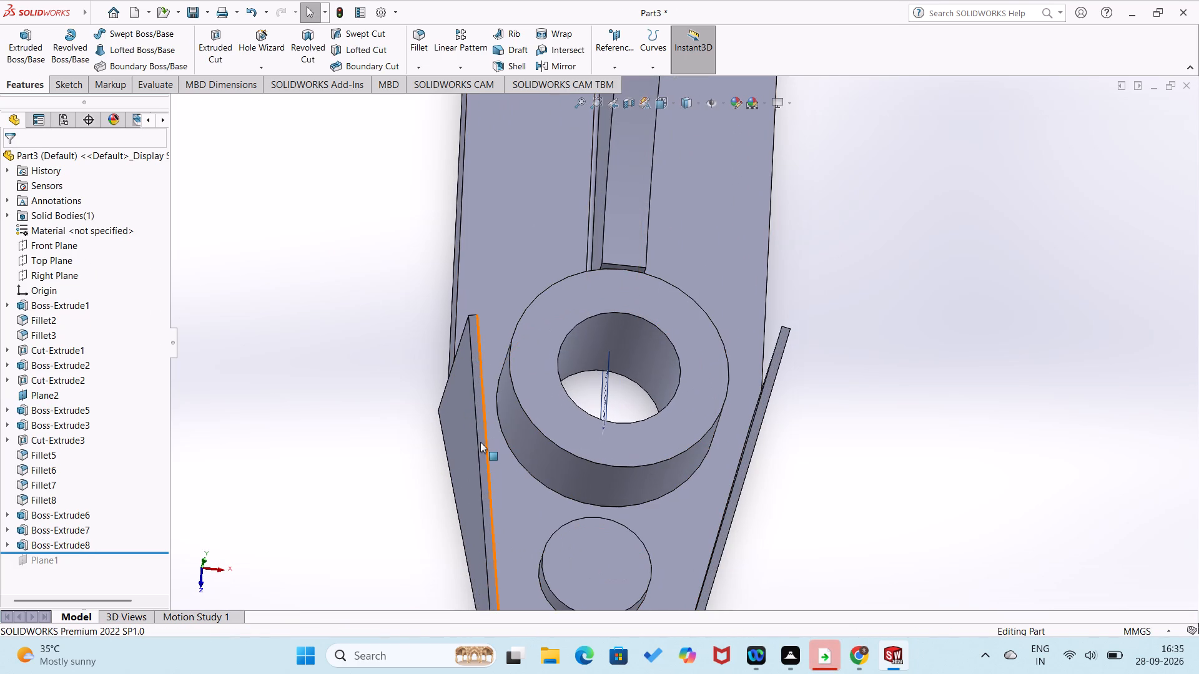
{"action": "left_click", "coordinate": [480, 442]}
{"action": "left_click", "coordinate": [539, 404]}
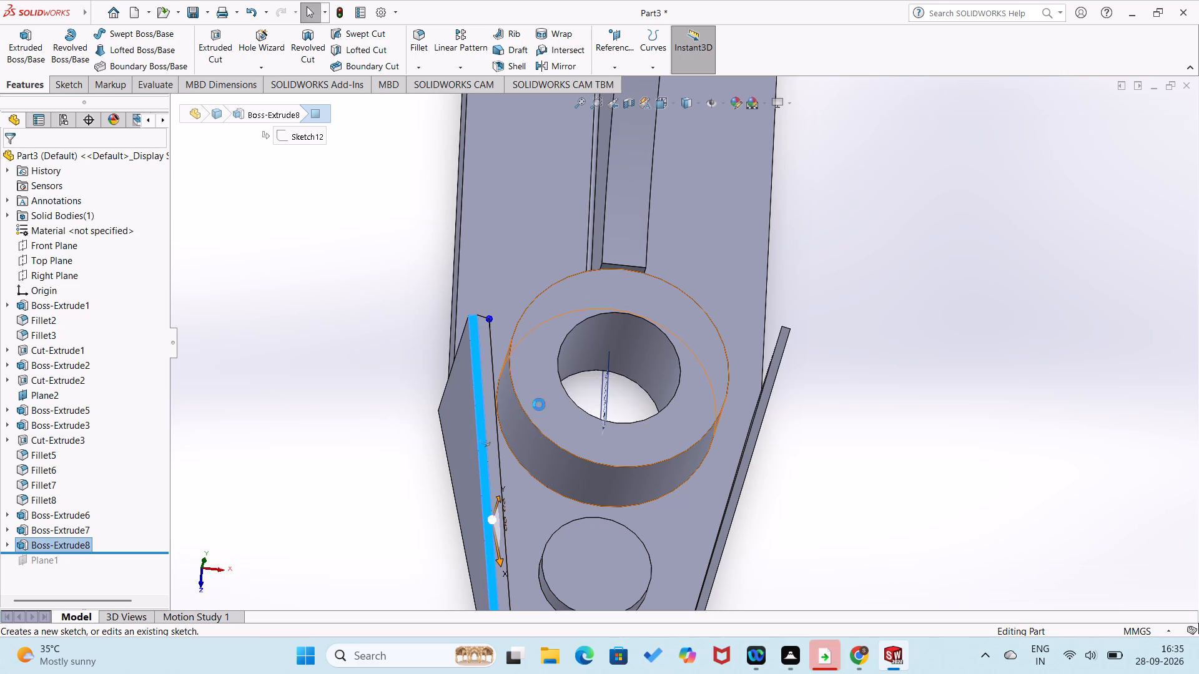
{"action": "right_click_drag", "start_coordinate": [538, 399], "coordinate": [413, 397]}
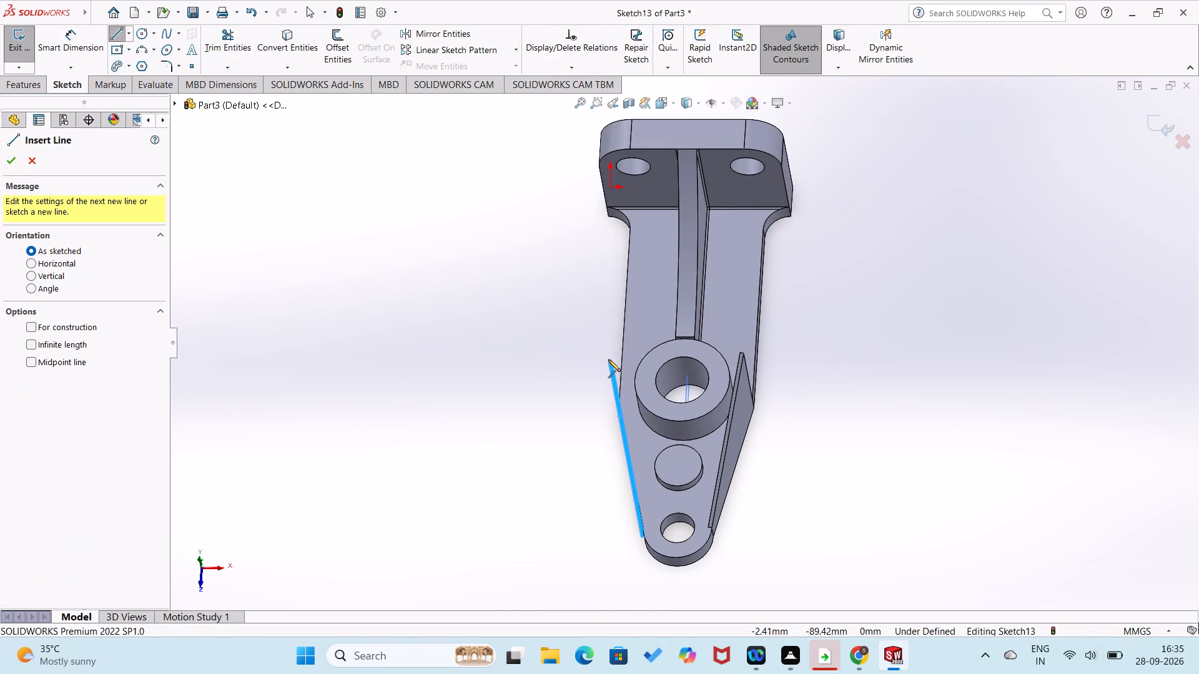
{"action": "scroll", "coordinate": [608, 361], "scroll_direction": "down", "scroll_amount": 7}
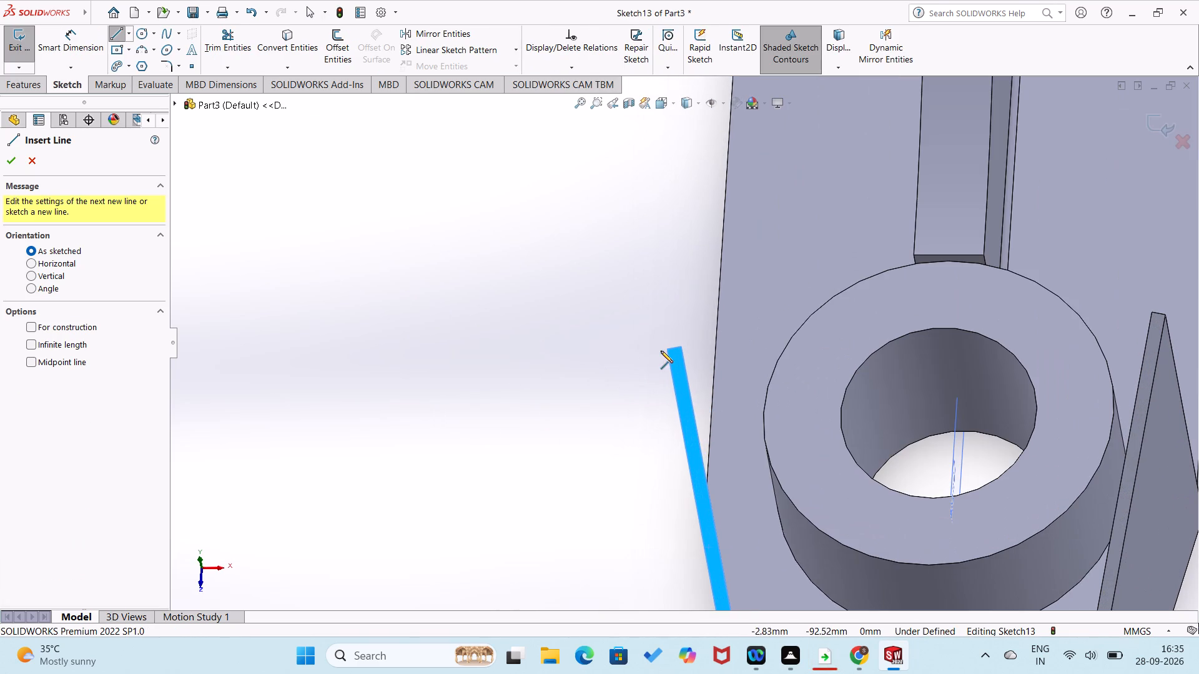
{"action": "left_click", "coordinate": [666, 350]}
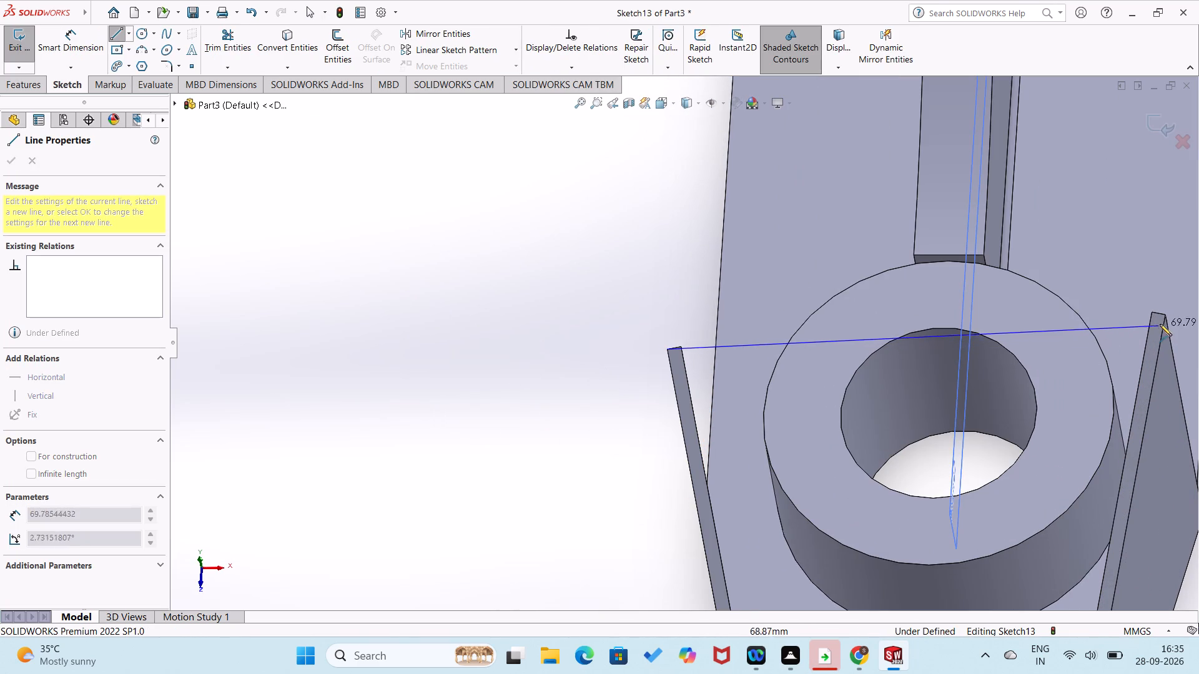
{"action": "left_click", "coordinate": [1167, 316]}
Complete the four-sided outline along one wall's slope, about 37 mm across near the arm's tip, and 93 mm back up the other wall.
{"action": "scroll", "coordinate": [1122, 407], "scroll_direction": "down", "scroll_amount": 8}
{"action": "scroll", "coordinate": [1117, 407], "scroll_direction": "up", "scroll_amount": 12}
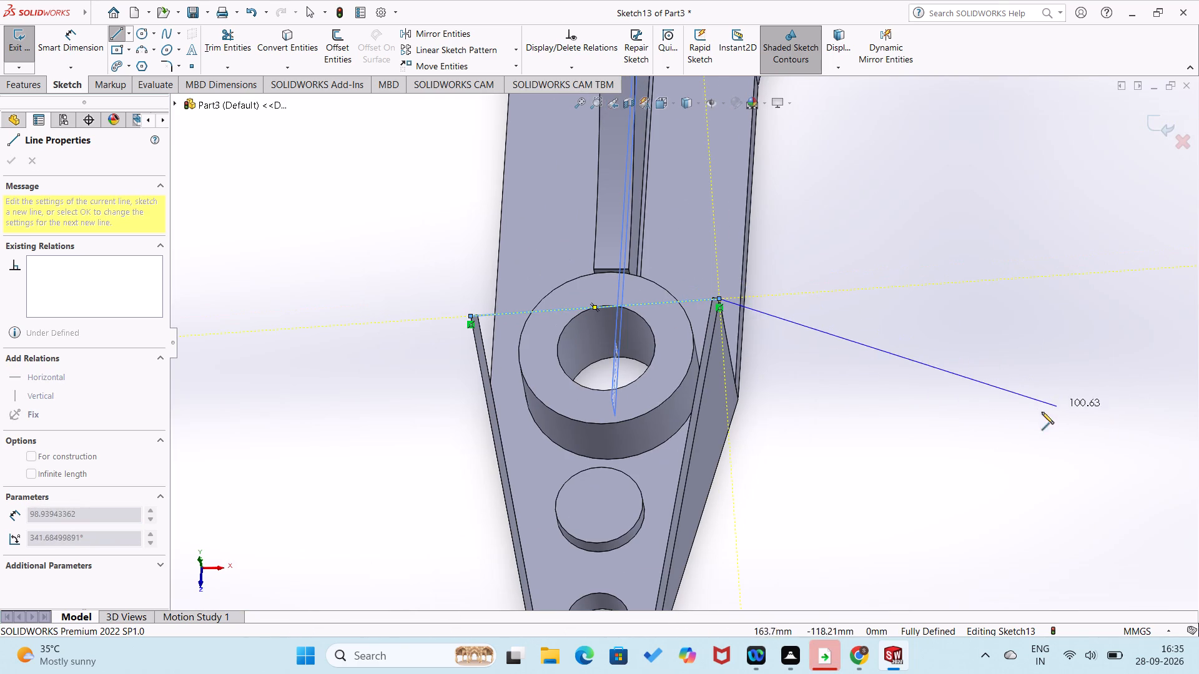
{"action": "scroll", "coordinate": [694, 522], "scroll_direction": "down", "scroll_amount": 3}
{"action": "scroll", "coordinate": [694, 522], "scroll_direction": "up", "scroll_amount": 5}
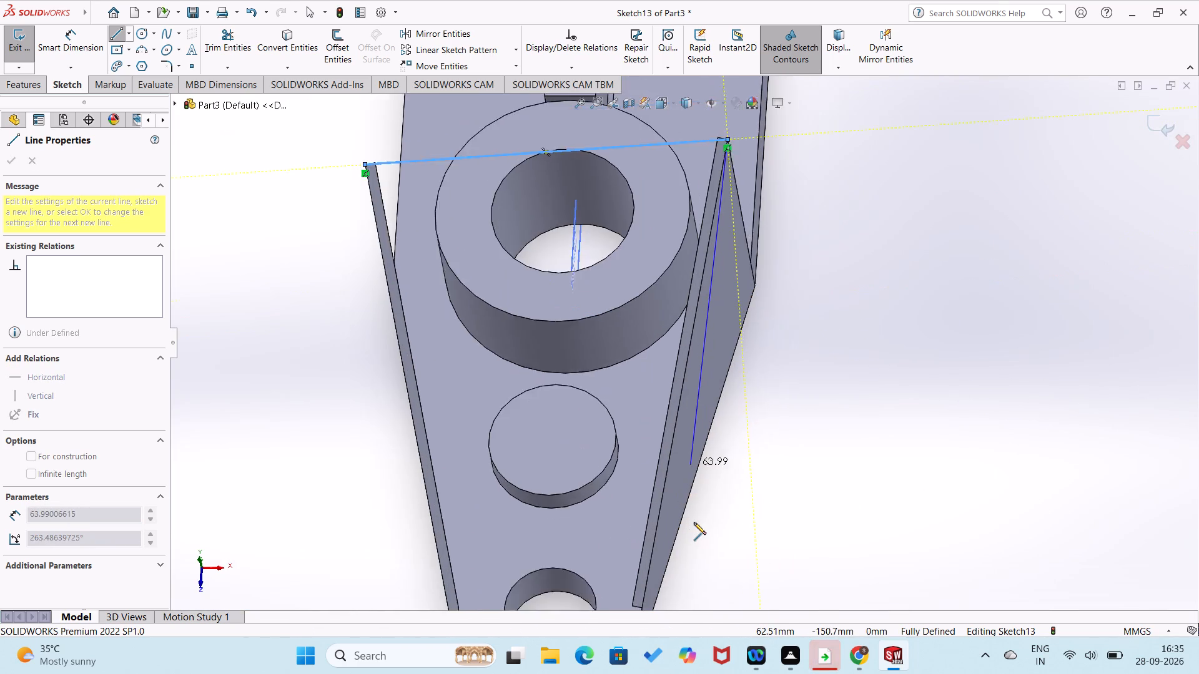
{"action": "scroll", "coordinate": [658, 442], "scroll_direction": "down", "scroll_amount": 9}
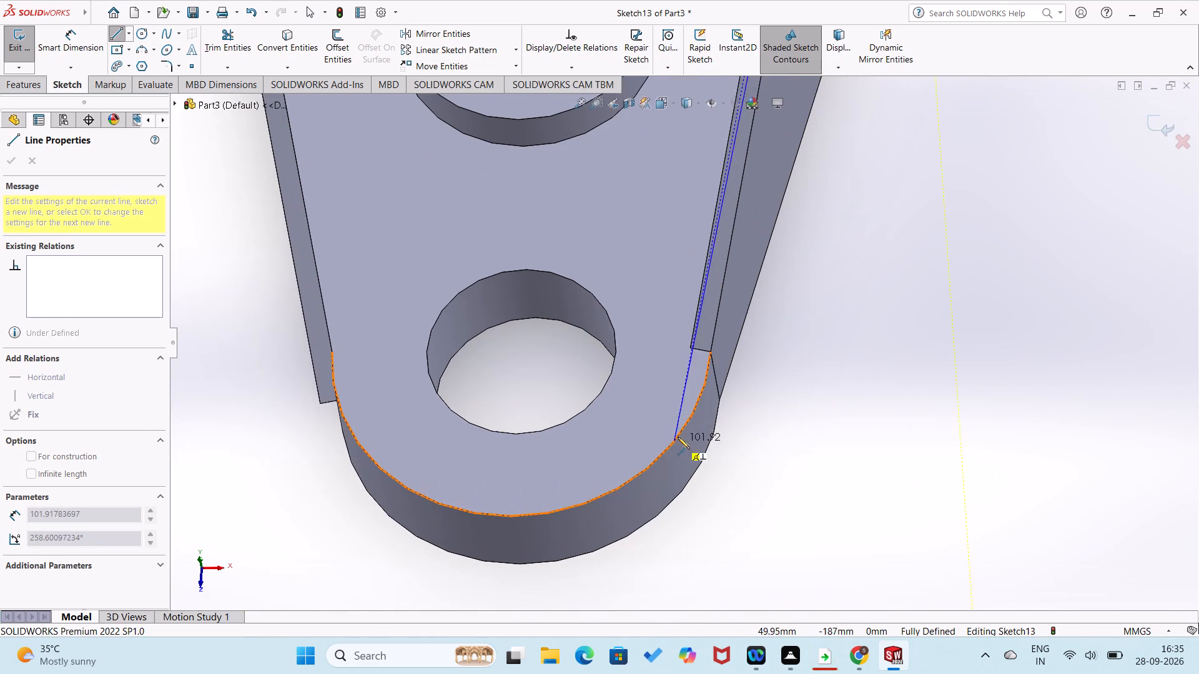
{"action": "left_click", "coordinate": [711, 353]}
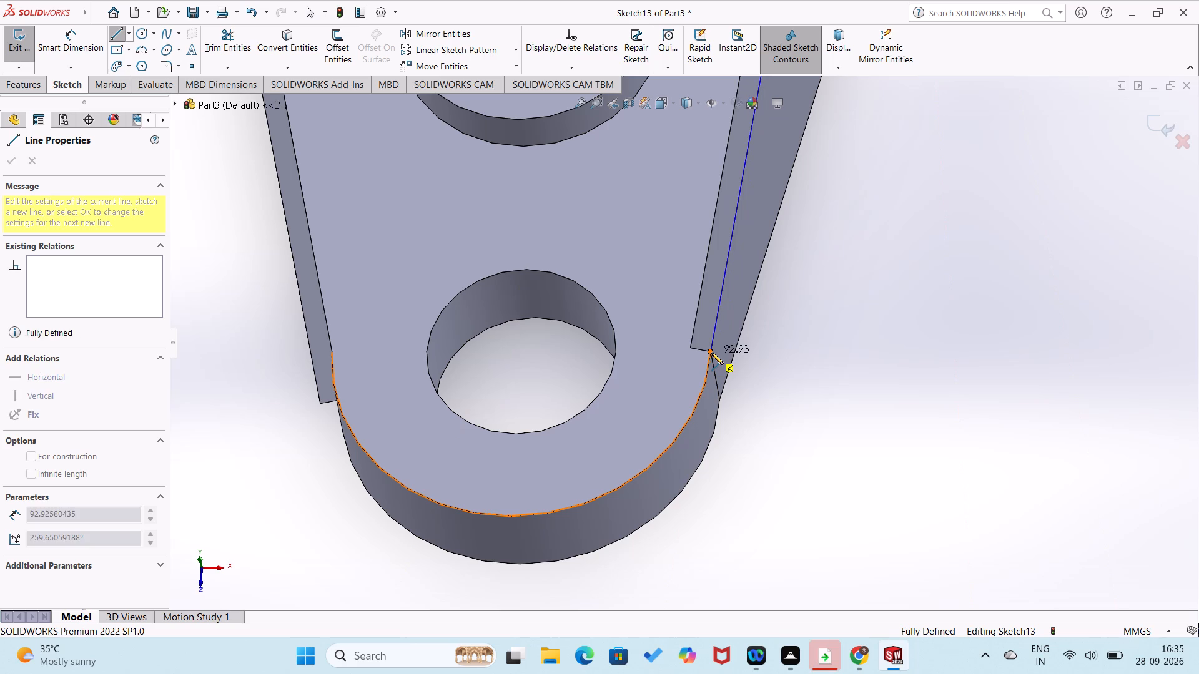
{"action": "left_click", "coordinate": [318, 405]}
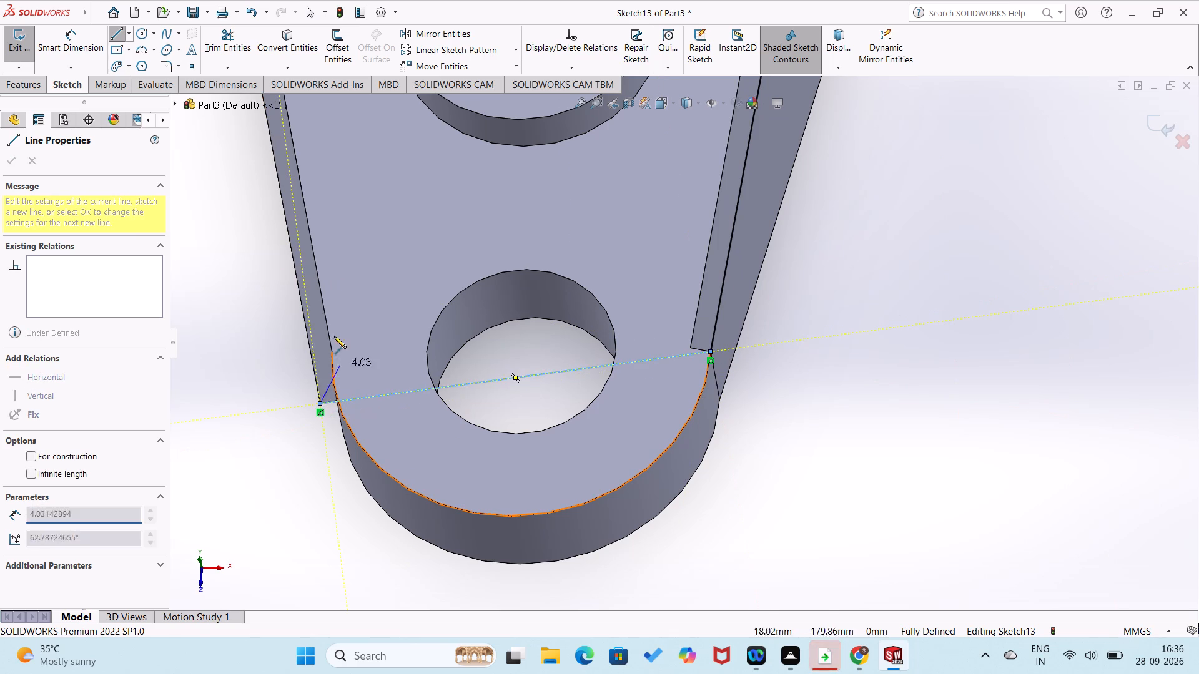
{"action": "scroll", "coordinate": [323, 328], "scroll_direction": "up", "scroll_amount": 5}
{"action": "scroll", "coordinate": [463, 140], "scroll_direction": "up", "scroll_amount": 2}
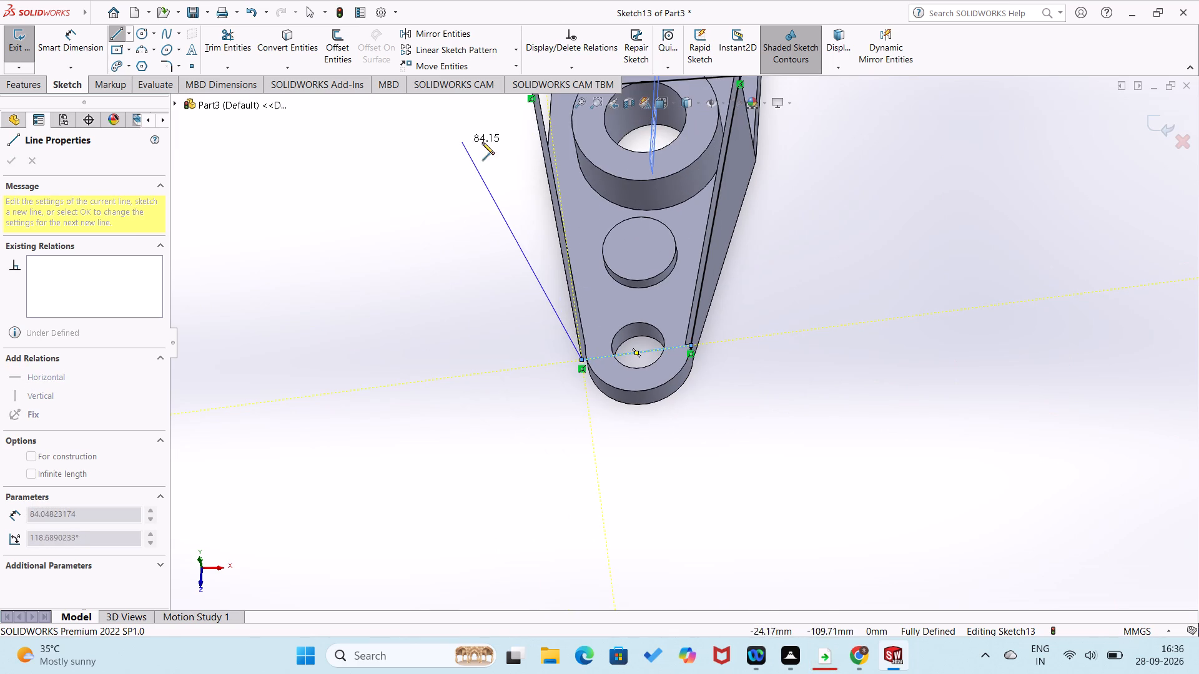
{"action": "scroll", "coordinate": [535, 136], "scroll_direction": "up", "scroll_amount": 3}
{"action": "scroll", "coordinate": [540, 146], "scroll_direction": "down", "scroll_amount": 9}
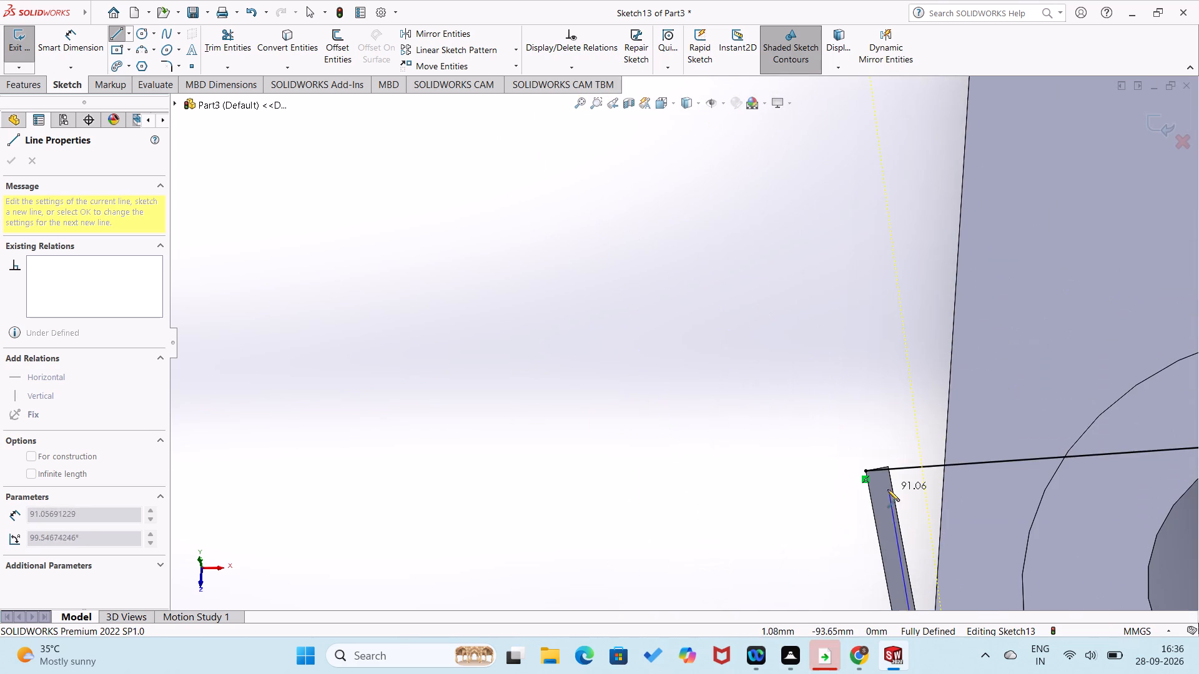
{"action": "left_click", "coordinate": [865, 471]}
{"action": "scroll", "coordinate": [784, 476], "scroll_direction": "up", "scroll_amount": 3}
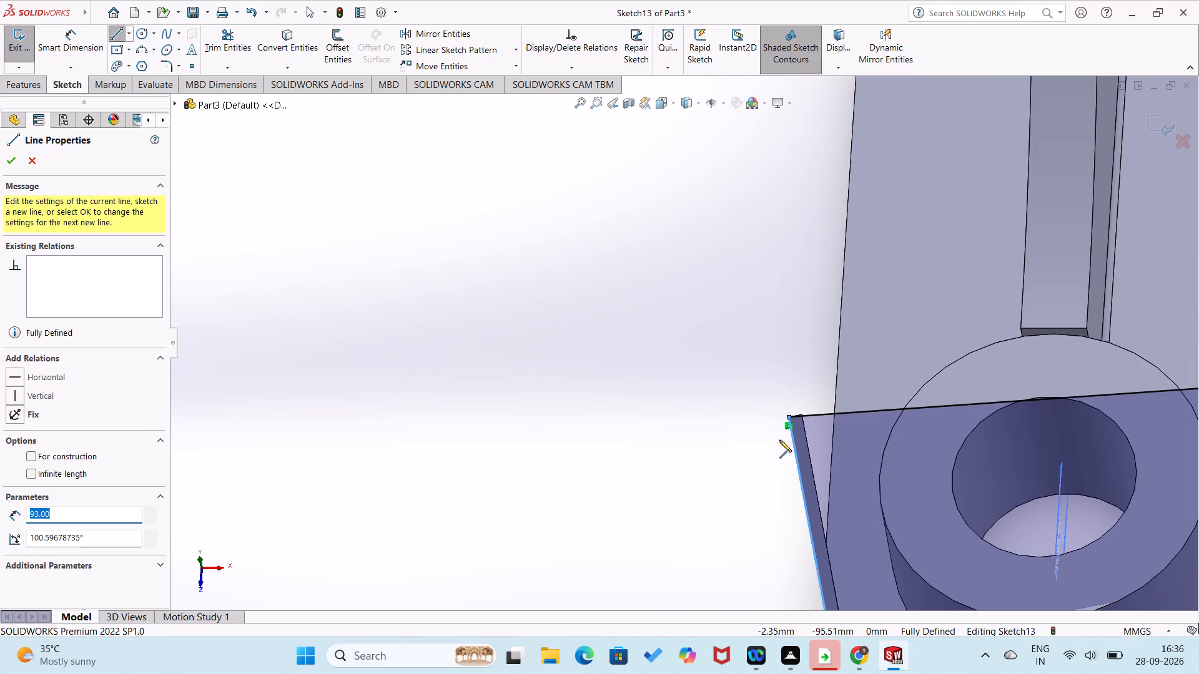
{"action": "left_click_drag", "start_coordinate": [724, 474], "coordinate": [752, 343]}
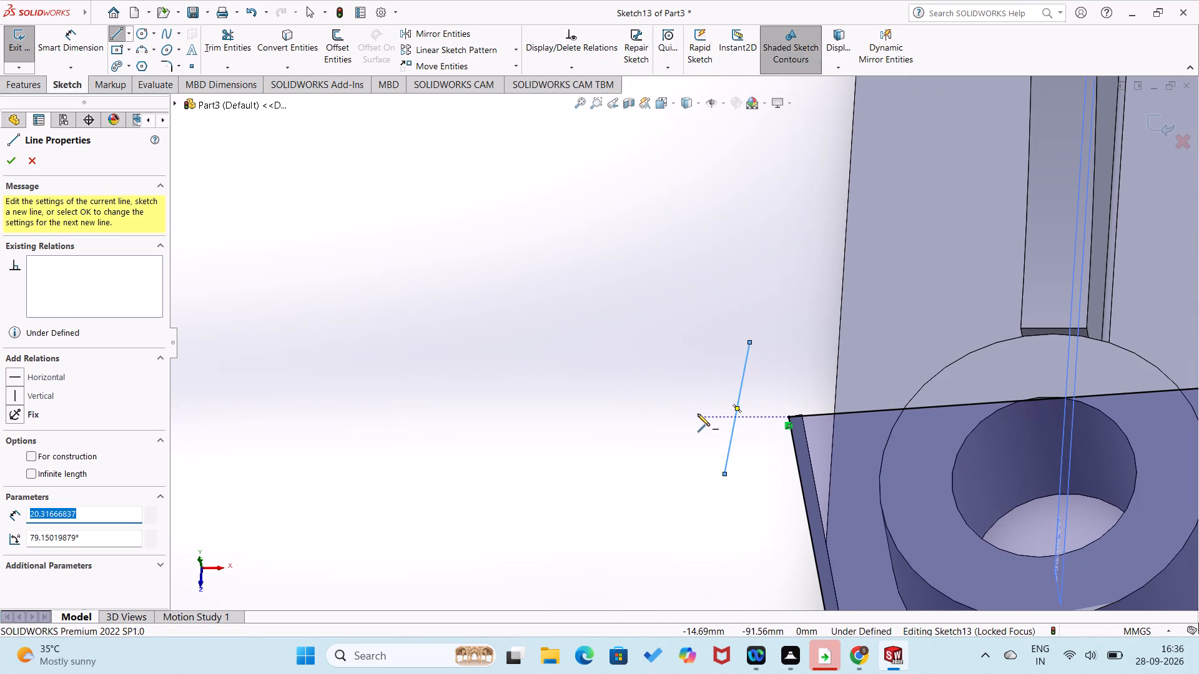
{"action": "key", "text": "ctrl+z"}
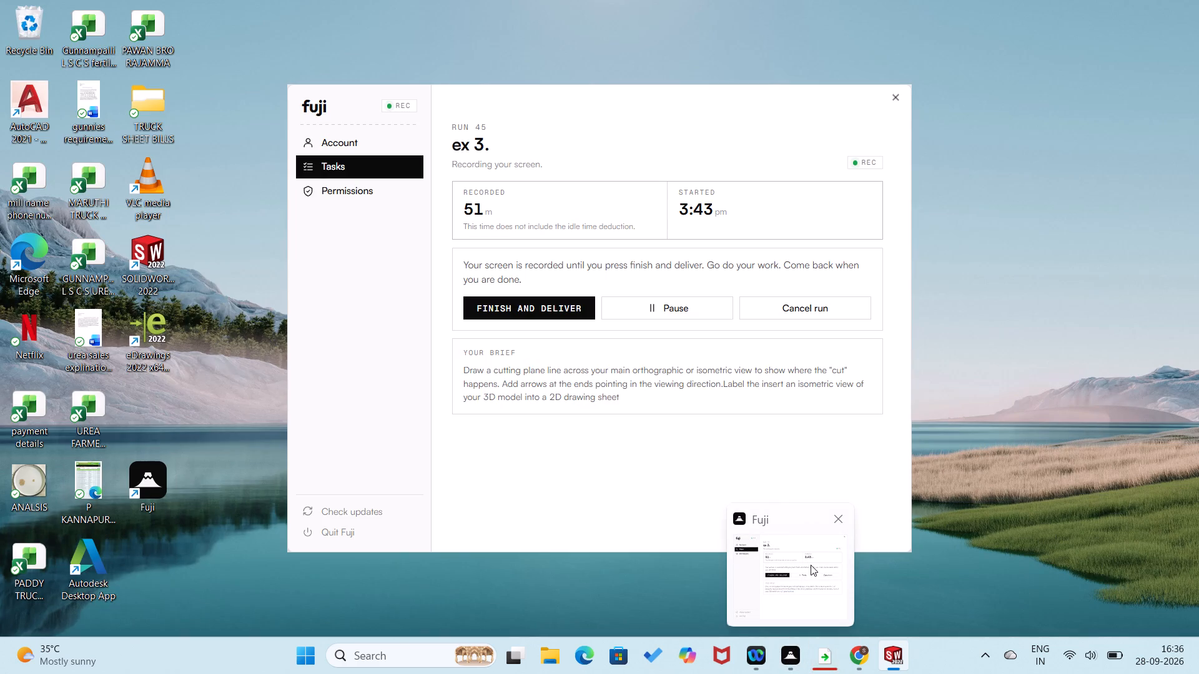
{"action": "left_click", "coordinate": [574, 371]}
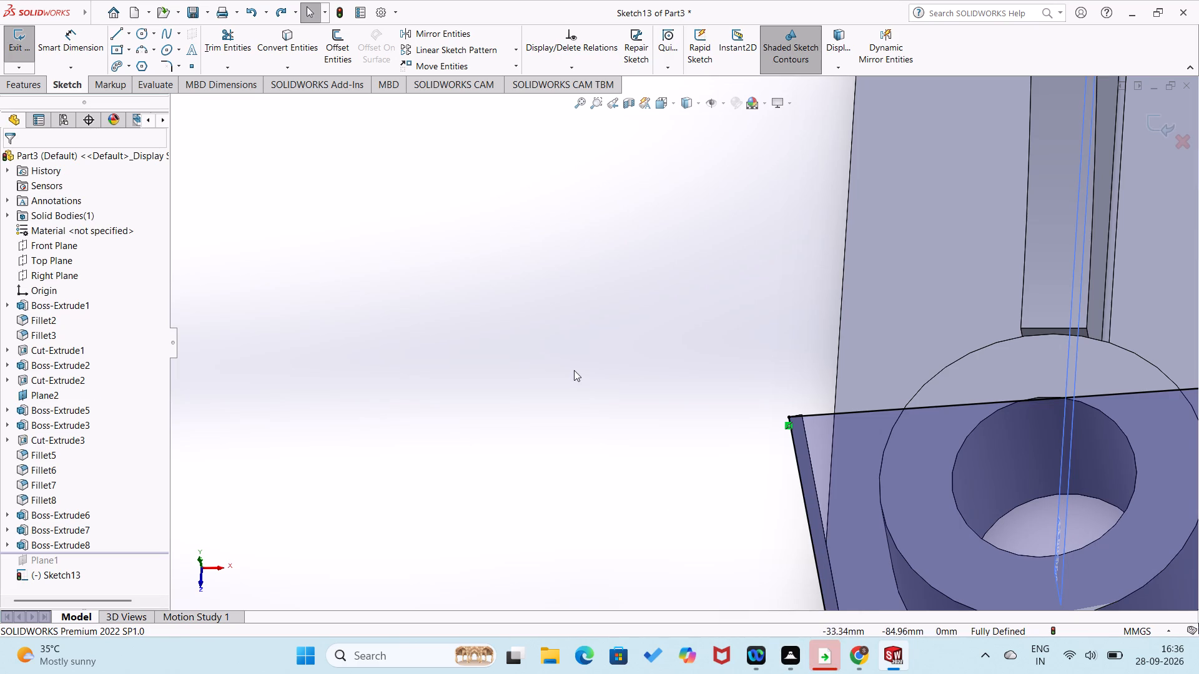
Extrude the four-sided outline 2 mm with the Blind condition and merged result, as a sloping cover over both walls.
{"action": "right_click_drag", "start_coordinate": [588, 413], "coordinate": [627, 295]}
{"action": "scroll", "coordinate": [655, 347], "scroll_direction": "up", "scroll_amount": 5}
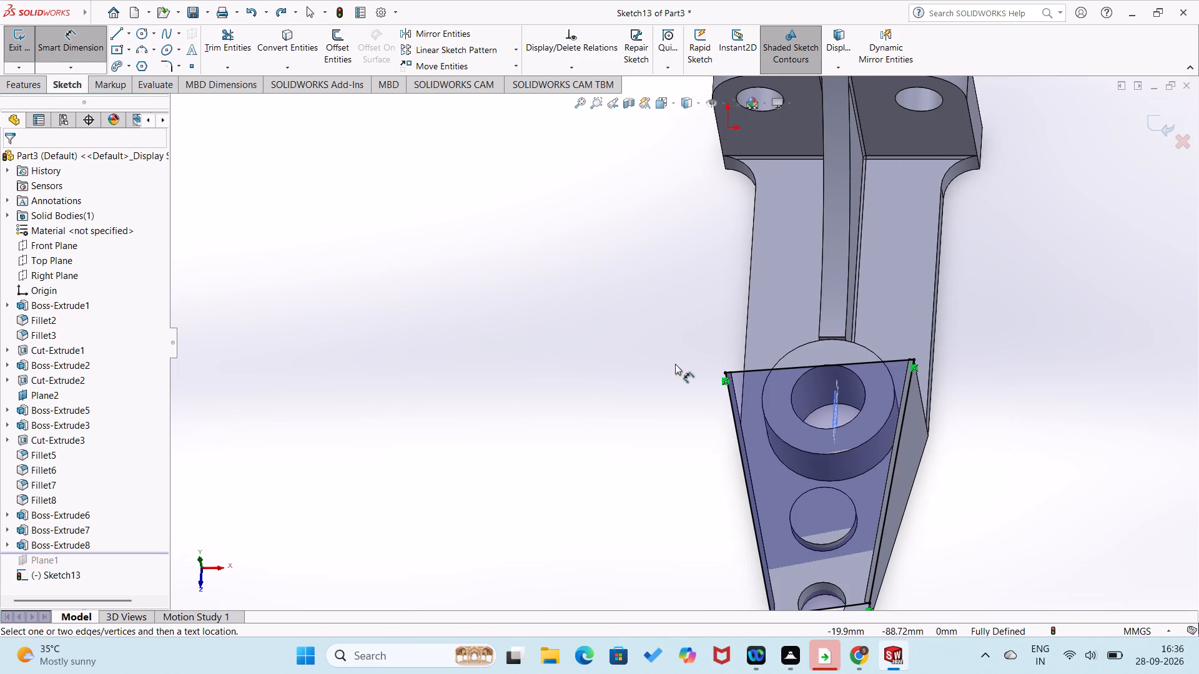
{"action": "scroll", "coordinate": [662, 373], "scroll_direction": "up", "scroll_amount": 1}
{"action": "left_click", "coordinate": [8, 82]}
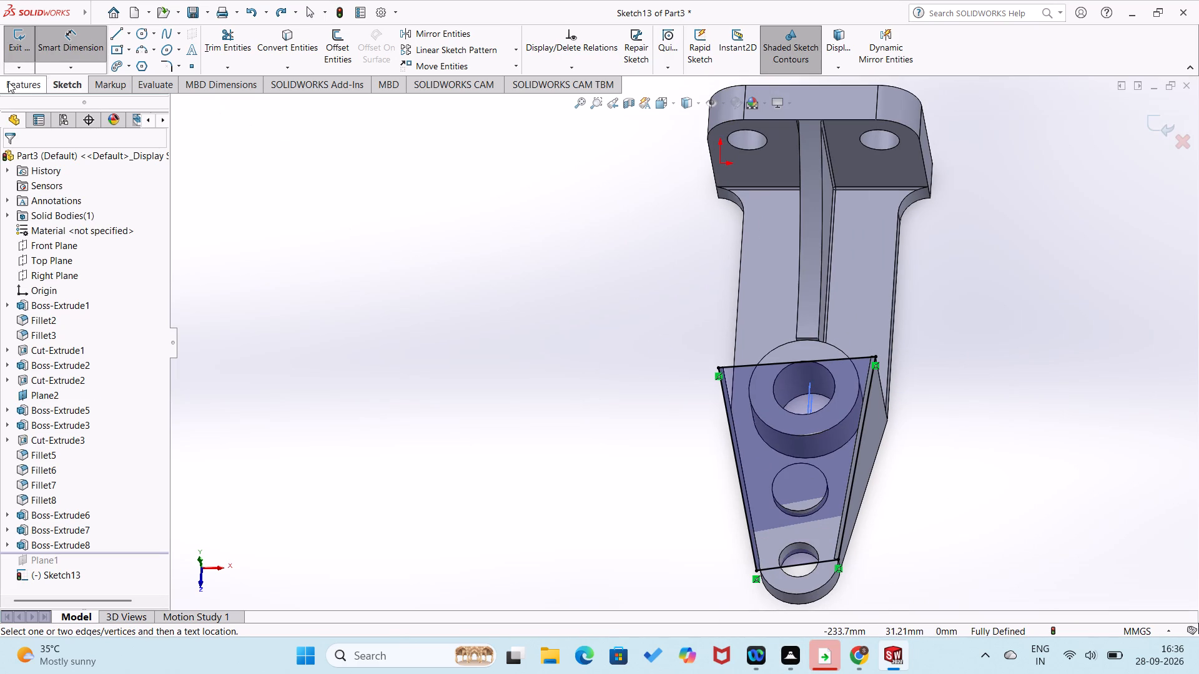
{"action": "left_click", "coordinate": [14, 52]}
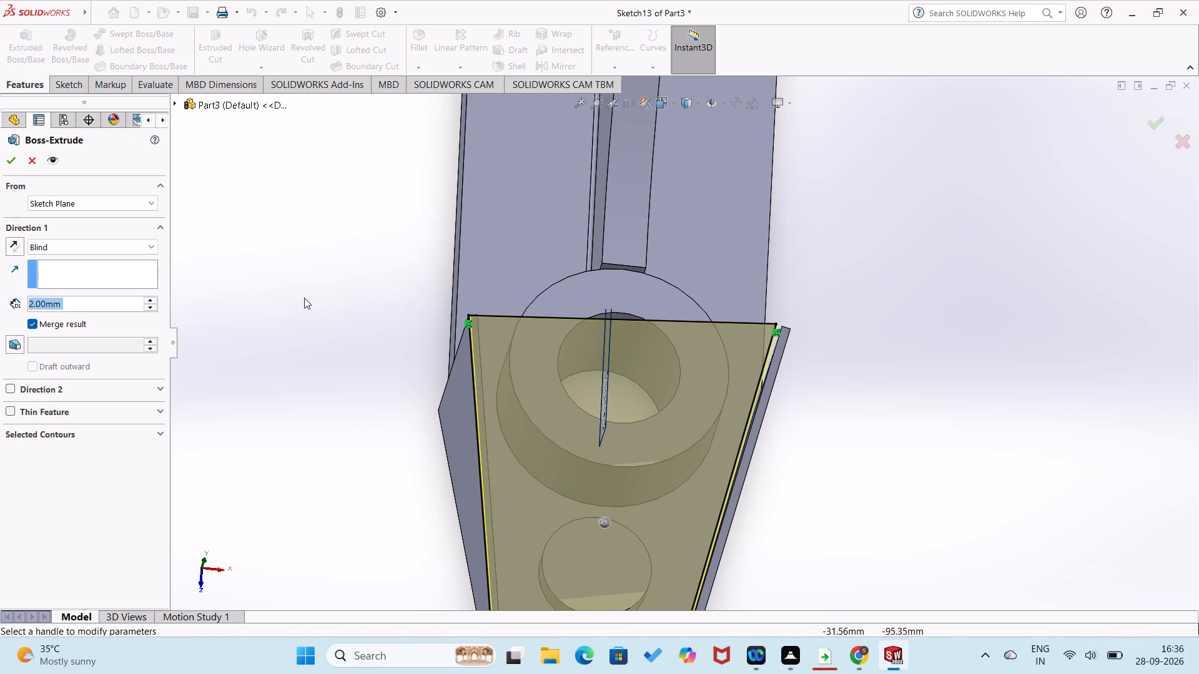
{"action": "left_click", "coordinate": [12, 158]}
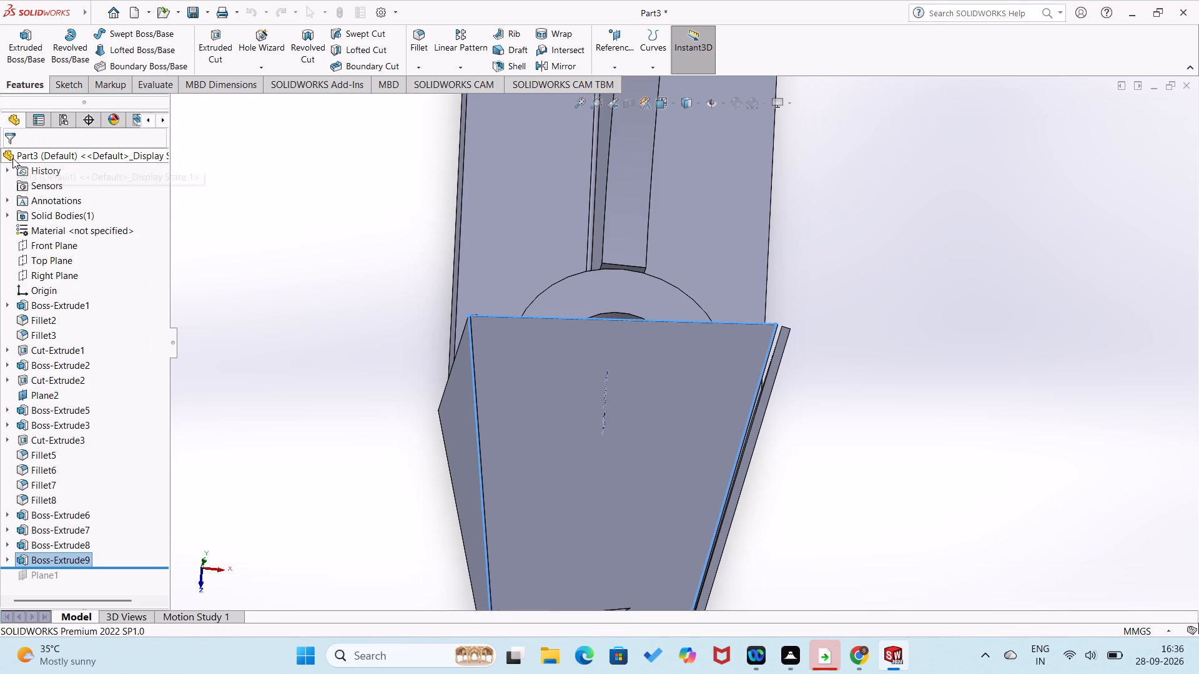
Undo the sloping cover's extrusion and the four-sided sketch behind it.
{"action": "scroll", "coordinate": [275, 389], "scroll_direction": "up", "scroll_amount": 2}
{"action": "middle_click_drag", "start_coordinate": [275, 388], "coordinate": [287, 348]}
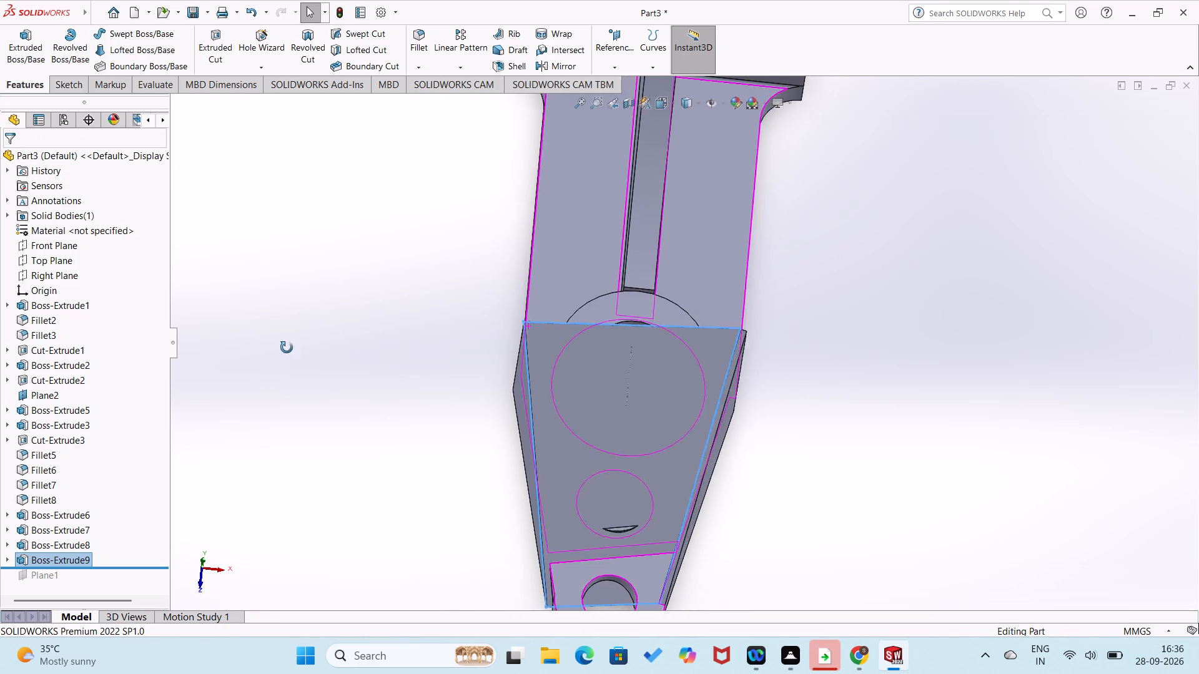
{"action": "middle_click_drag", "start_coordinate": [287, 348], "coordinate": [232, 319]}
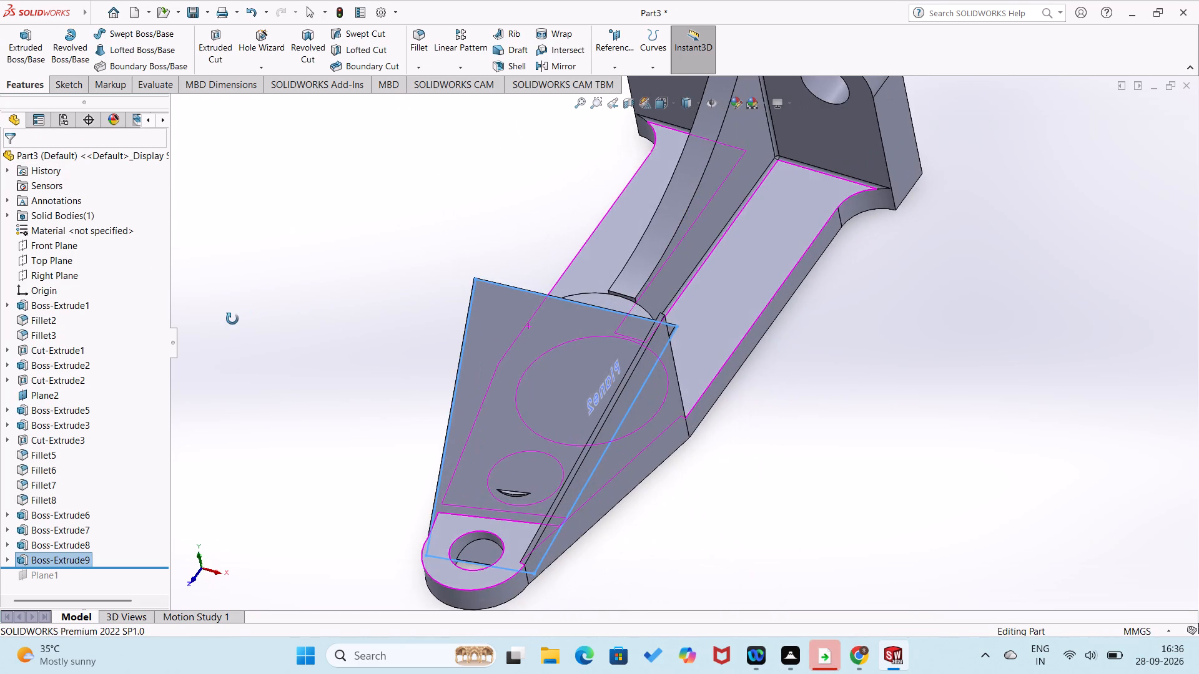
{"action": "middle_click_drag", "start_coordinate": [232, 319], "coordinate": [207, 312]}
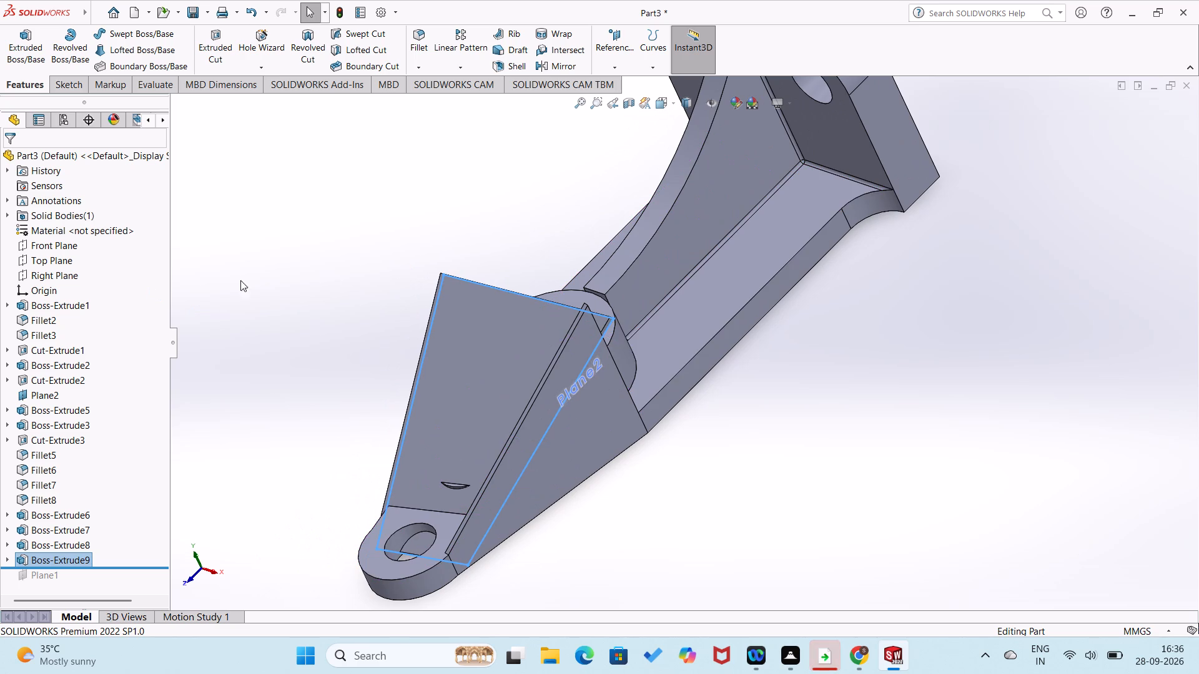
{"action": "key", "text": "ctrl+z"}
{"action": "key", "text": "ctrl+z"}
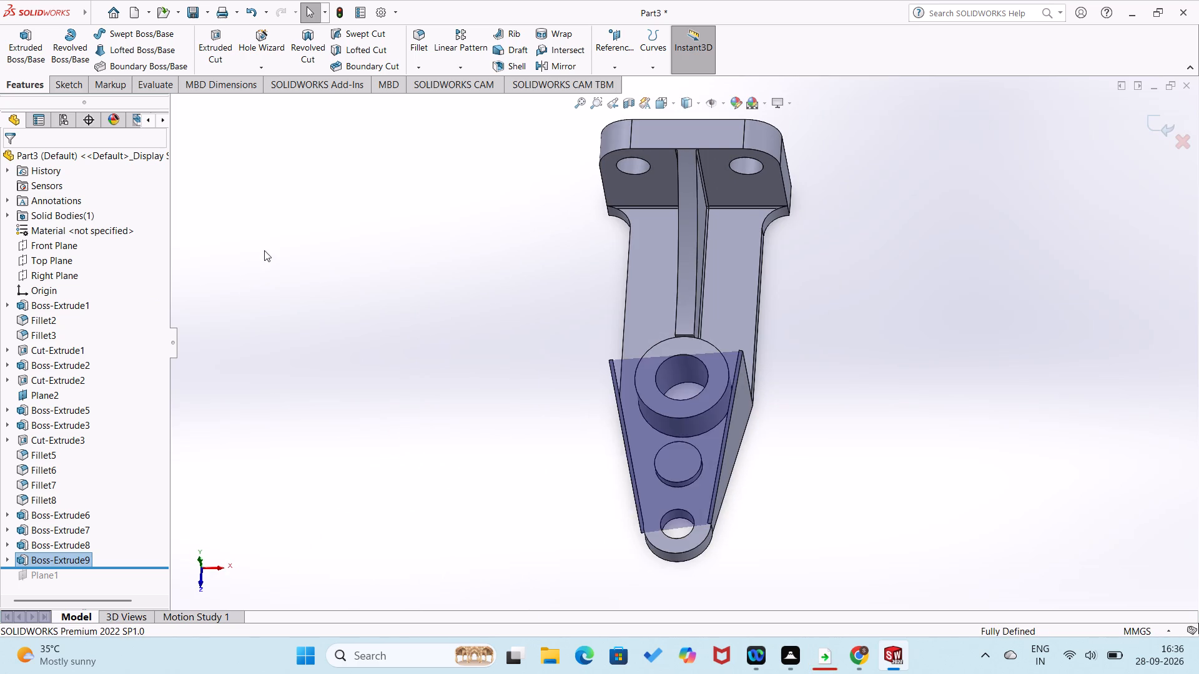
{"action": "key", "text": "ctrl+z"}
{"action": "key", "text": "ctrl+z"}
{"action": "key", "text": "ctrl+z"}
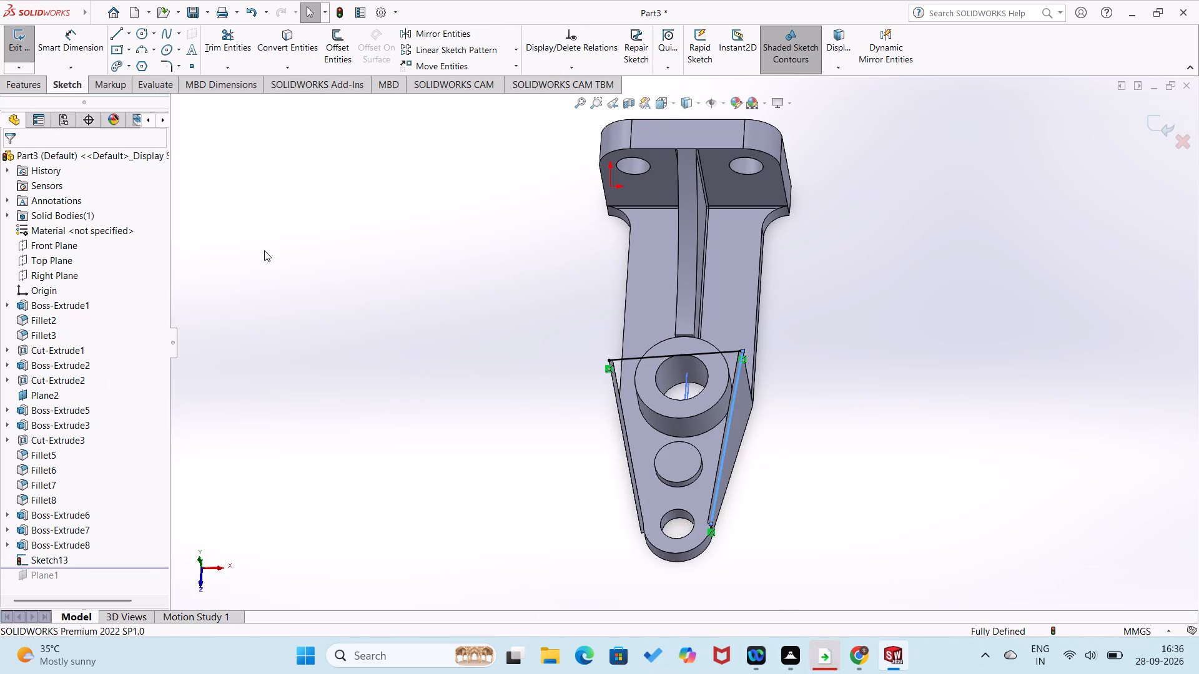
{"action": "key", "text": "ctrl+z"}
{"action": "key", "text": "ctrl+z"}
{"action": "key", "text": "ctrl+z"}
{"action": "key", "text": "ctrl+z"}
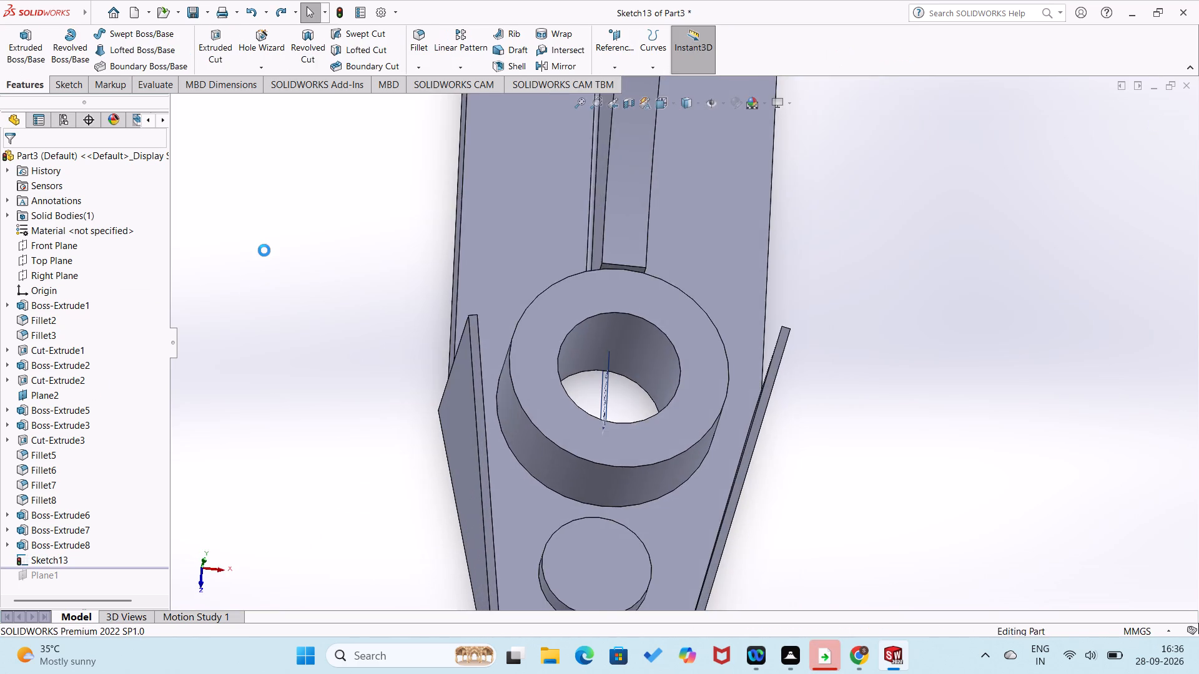
Undo both triangular side walls with their sketches, and the extrusion of the small round boss.
{"action": "key", "text": "ctrl+z"}
{"action": "key", "text": "ctrl+z"}
{"action": "key", "text": "ctrl+z"}
{"action": "key", "text": "ctrl+z"}
{"action": "key", "text": "ctrl+z"}
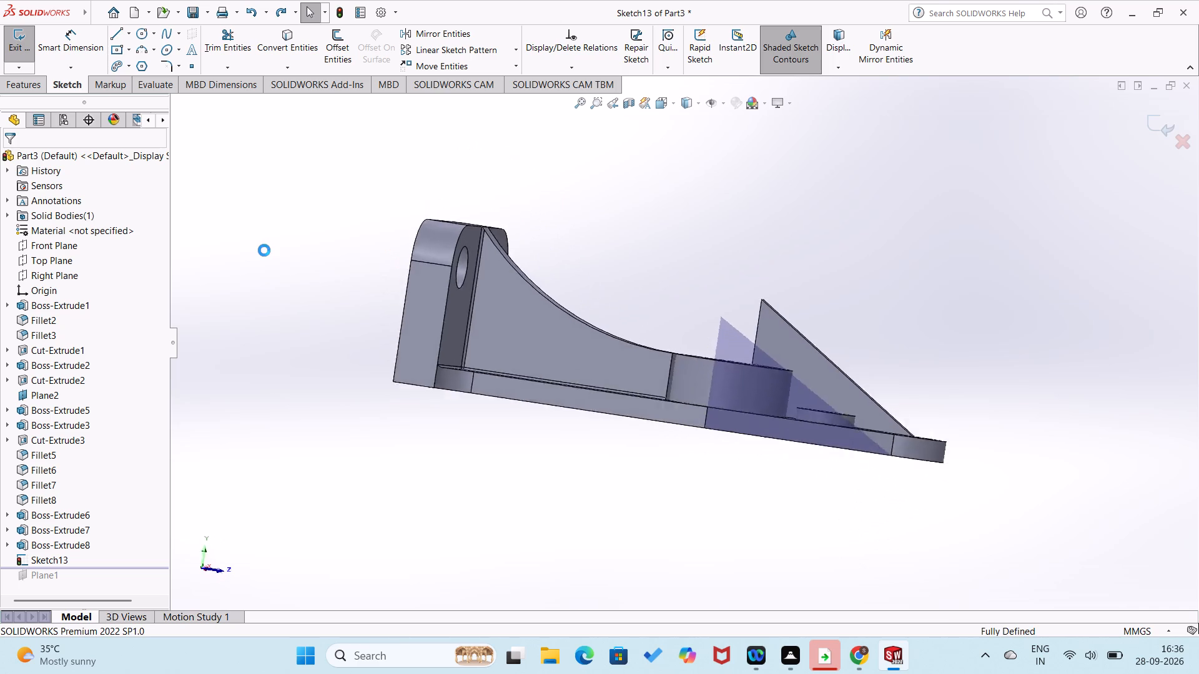
{"action": "key", "text": "ctrl+z"}
{"action": "key", "text": "ctrl+z"}
{"action": "key", "text": "ctrl+z"}
{"action": "key", "text": "ctrl+z"}
{"action": "key", "text": "ctrl+z"}
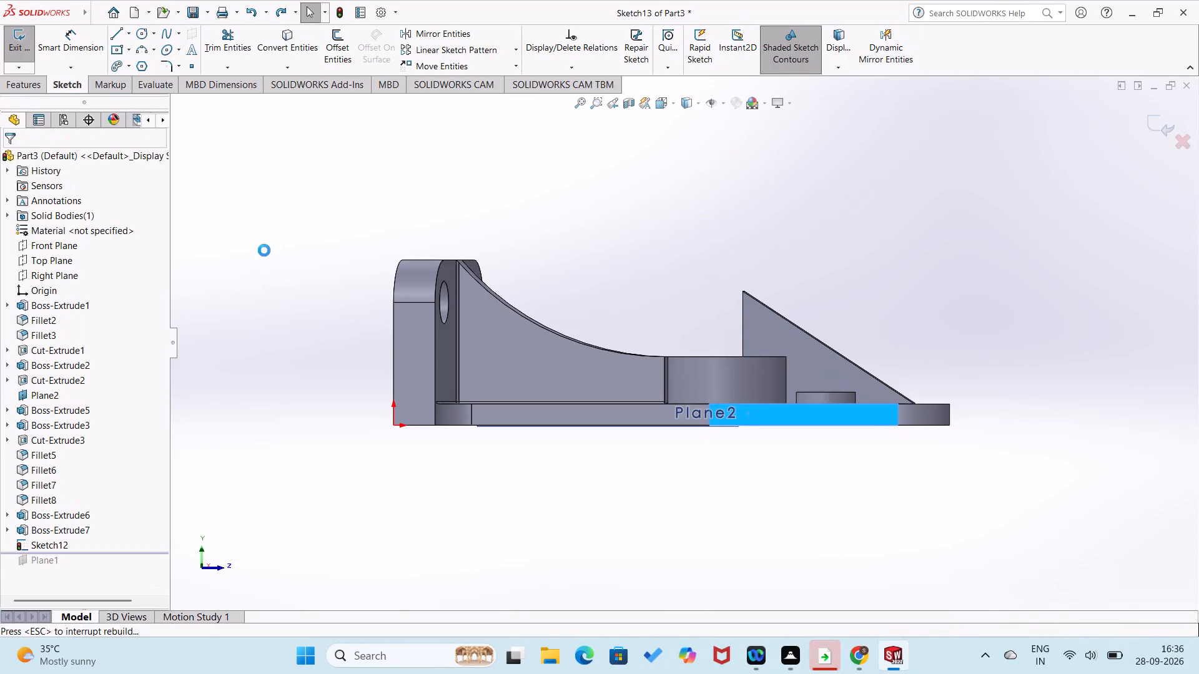
{"action": "key", "text": "ctrl+z"}
{"action": "key", "text": "ctrl+z"}
{"action": "key", "text": "ctrl+z"}
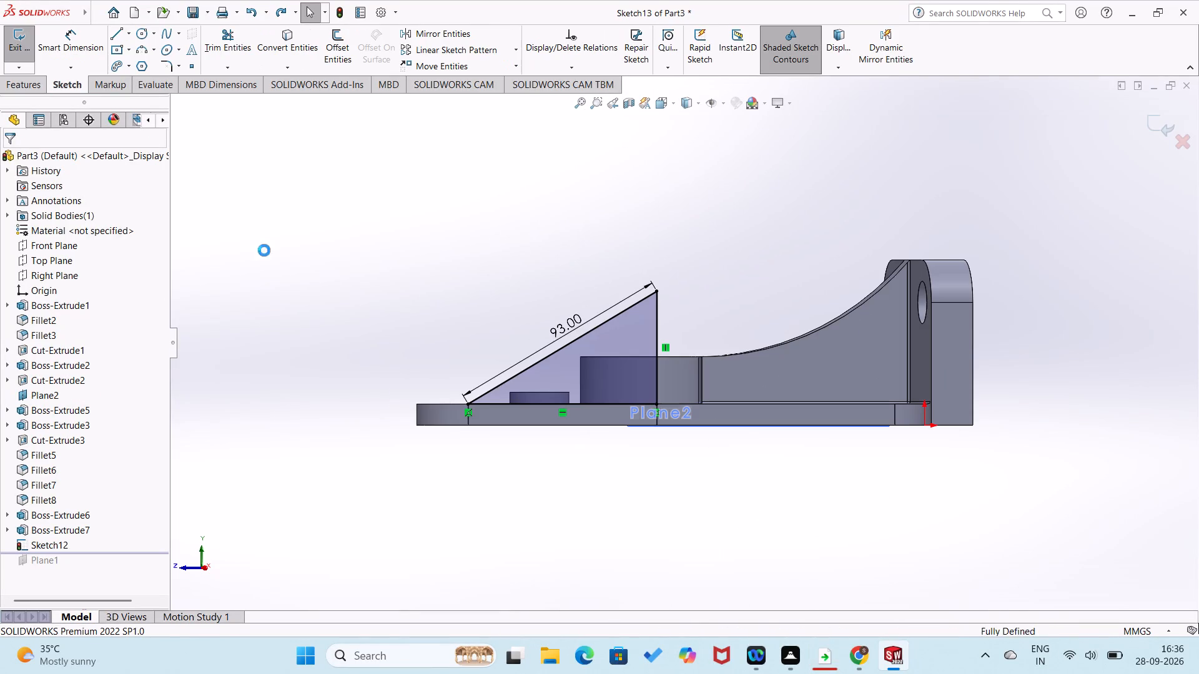
{"action": "key", "text": "ctrl+z"}
{"action": "key", "text": "ctrl+z"}
{"action": "key", "text": "ctrl+z"}
{"action": "key", "text": "ctrl+z"}
{"action": "key", "text": "ctrl+z"}
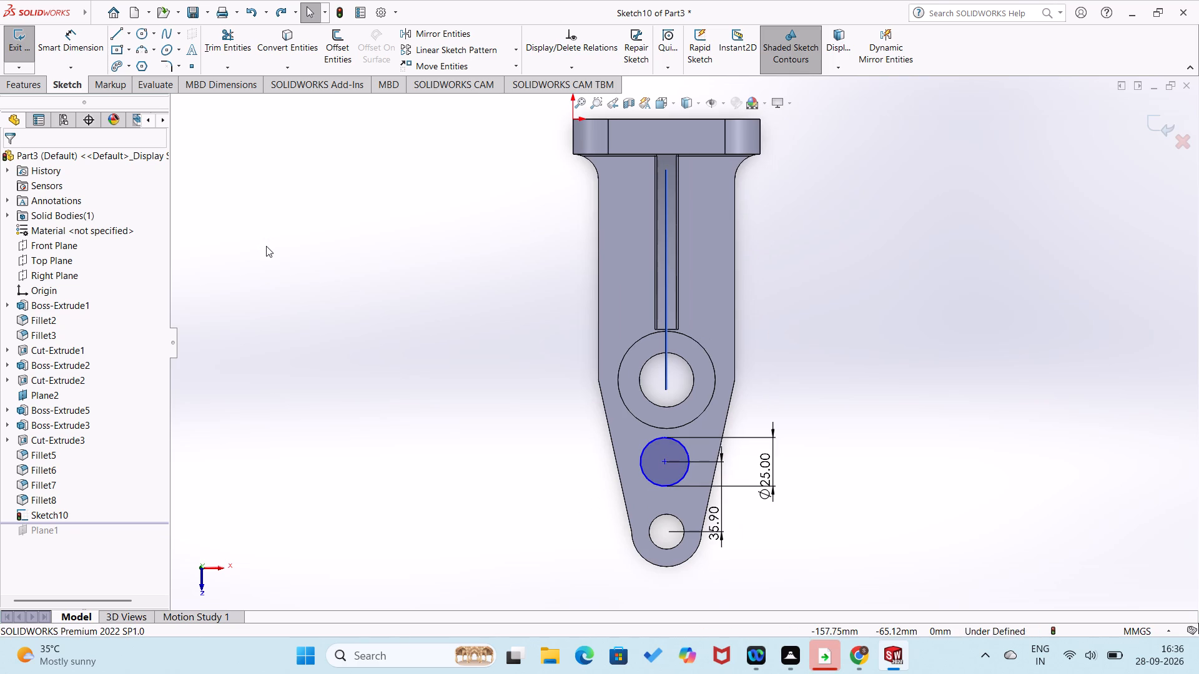
Undo the small boss sketch's dimensions and its circle, leaving the sketch on the arm's top face empty.
{"action": "key", "text": "ctrl+z"}
{"action": "key", "text": "ctrl+z"}
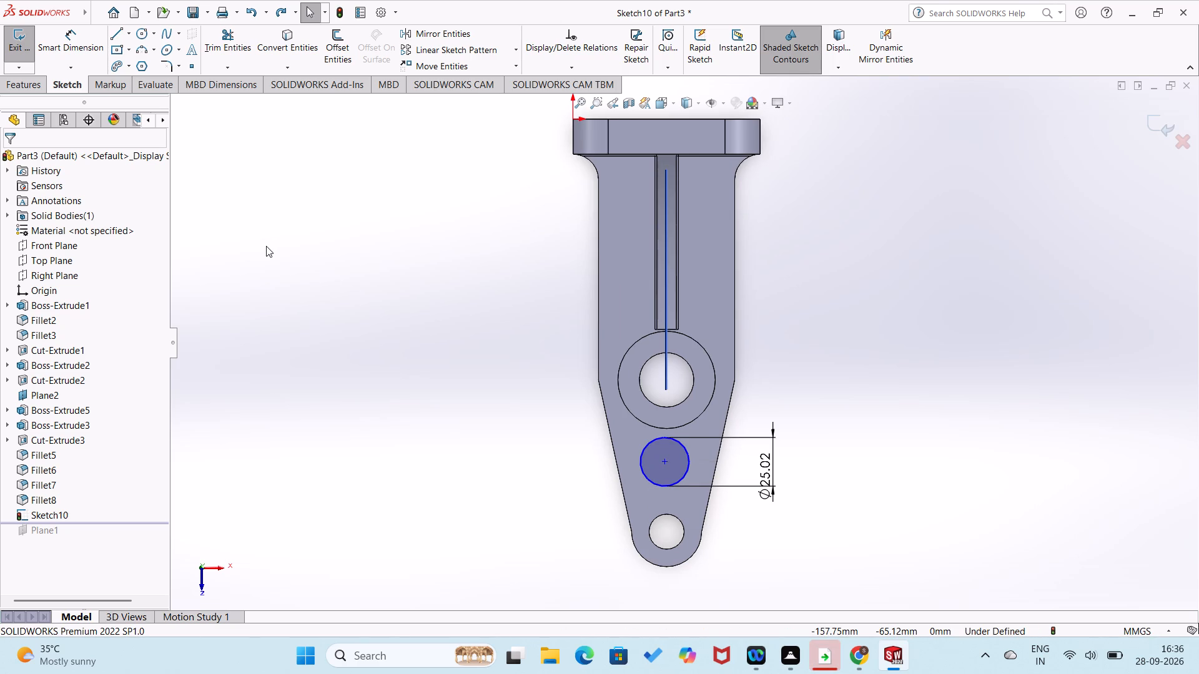
{"action": "key", "text": "ctrl+z"}
{"action": "key", "text": "ctrl+z"}
{"action": "key", "text": "ctrl+z"}
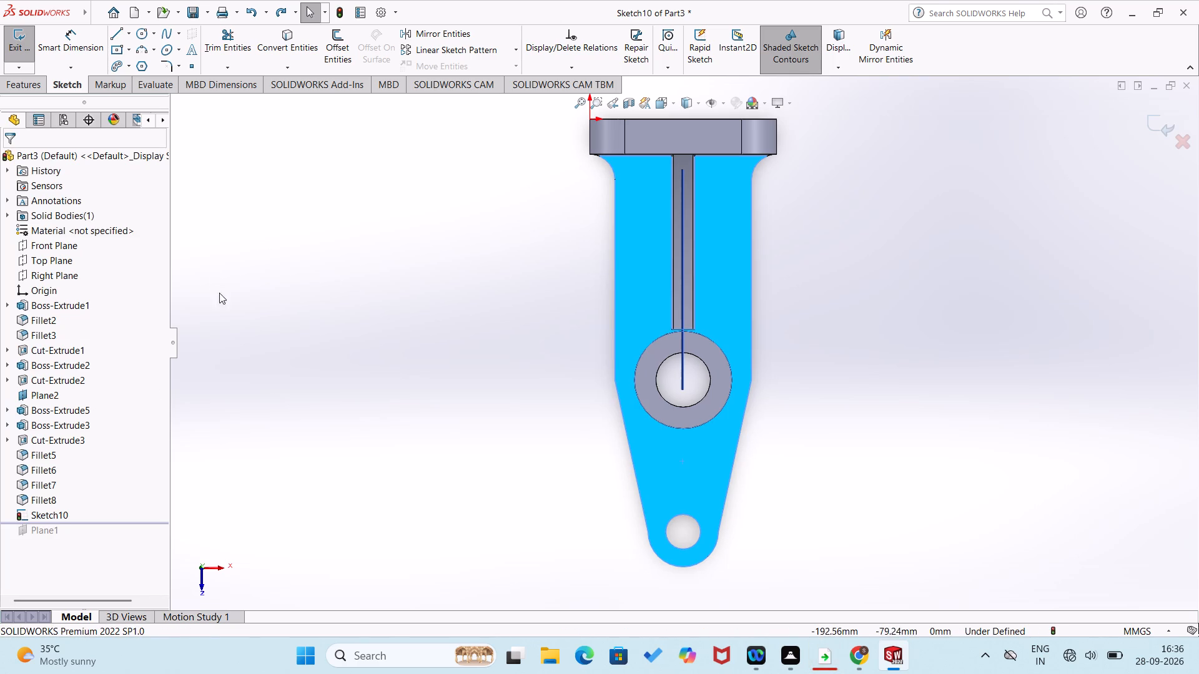
Leave the empty sketch and start a new sketch on the long straight side face of the arm.
{"action": "left_click", "coordinate": [245, 319]}
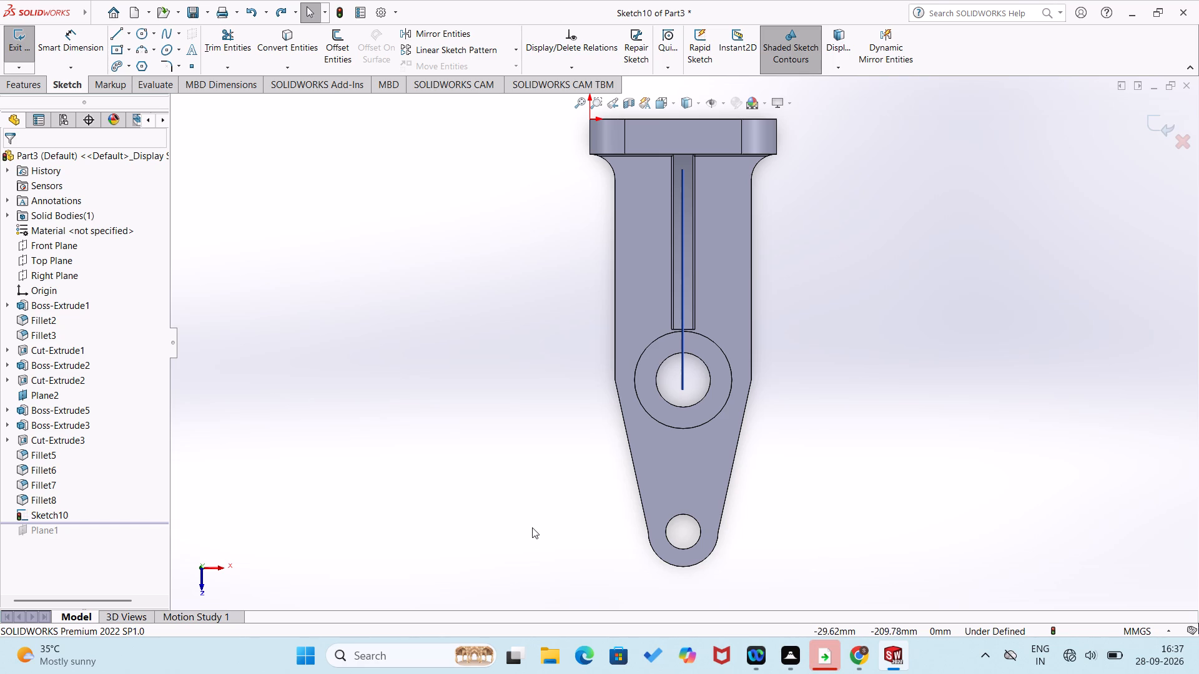
{"action": "middle_click_drag", "start_coordinate": [510, 294], "coordinate": [501, 296]}
{"action": "middle_click_drag", "start_coordinate": [501, 296], "coordinate": [397, 303]}
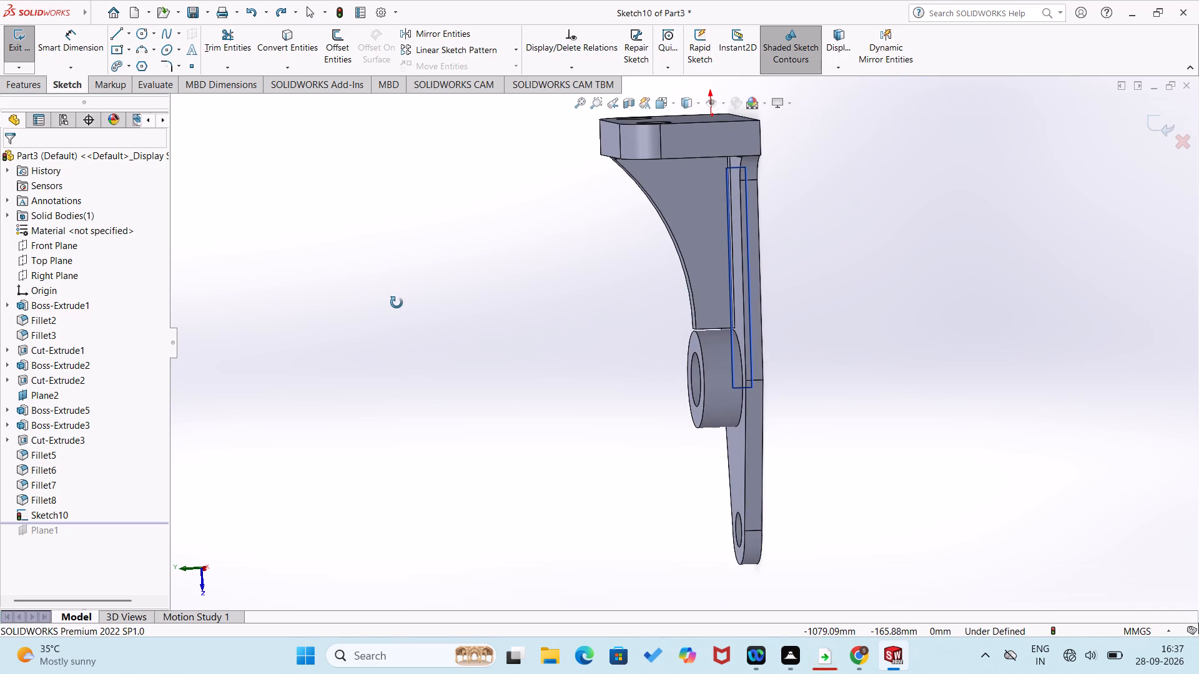
{"action": "middle_click_drag", "start_coordinate": [397, 303], "coordinate": [397, 301]}
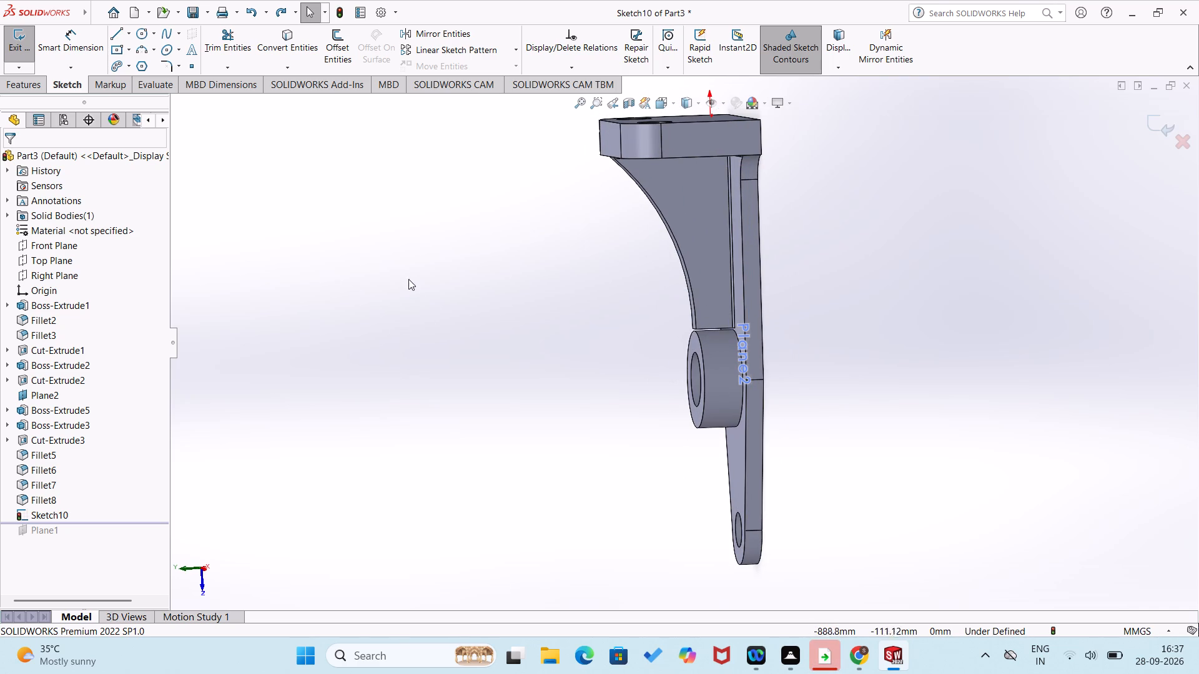
{"action": "middle_click_drag", "start_coordinate": [407, 277], "coordinate": [428, 285]}
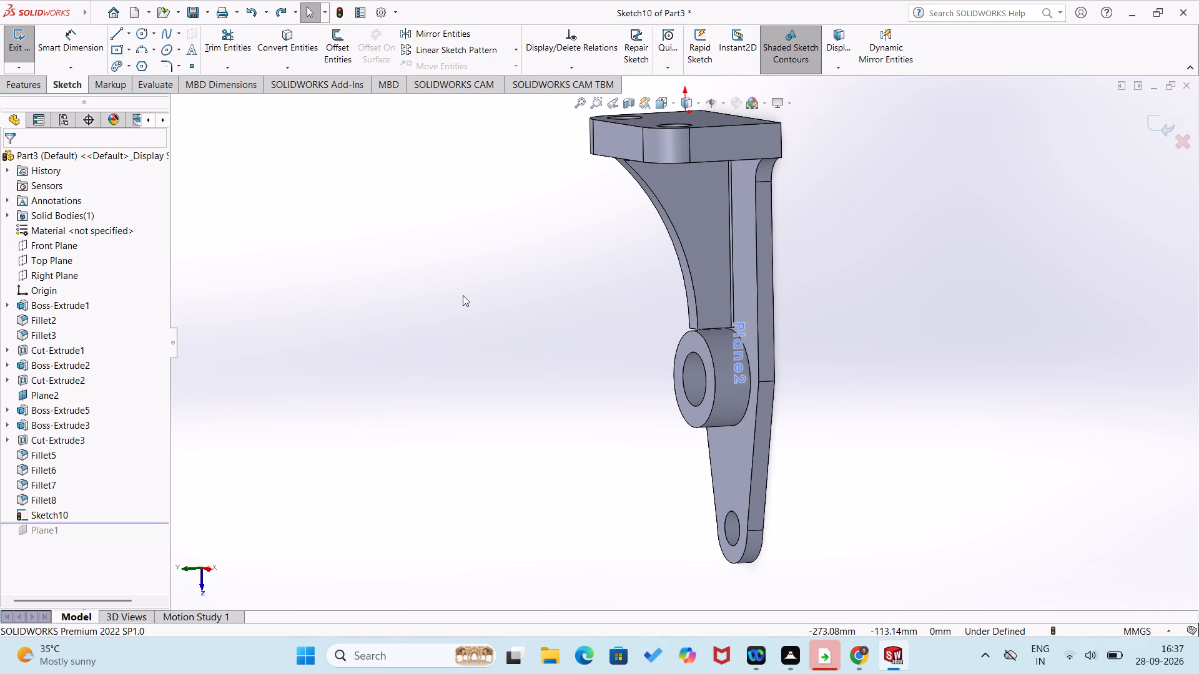
{"action": "key", "text": "ctrl+7"}
{"action": "left_click", "coordinate": [421, 263]}
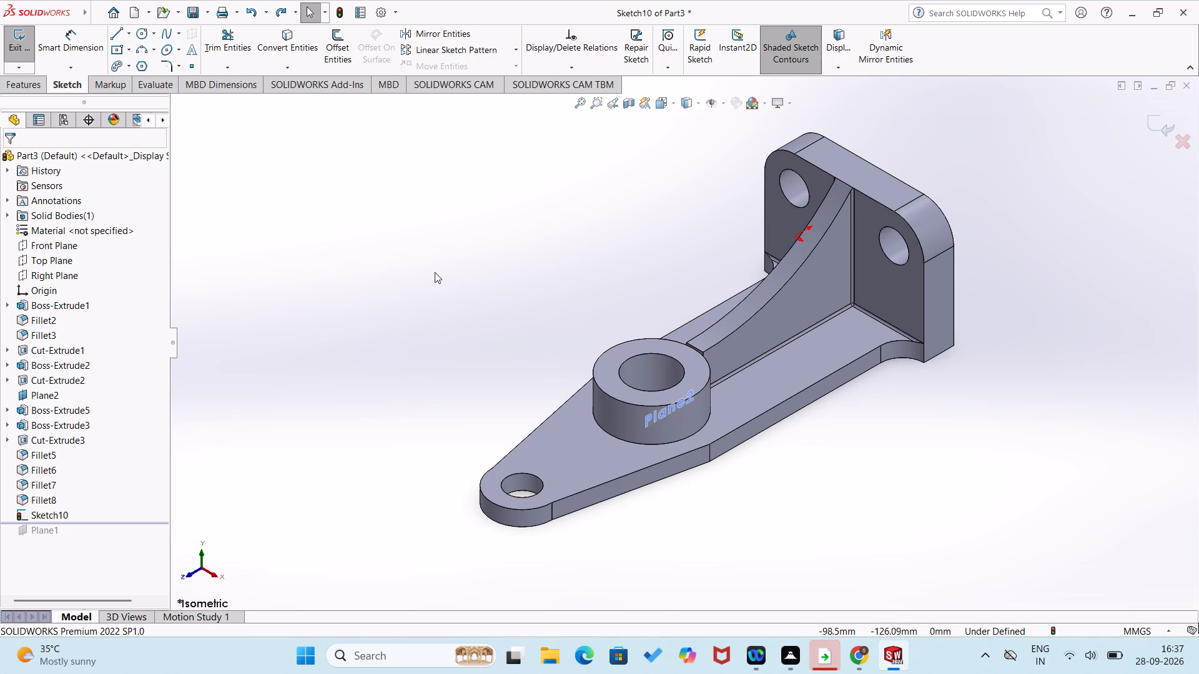
{"action": "left_click", "coordinate": [772, 411]}
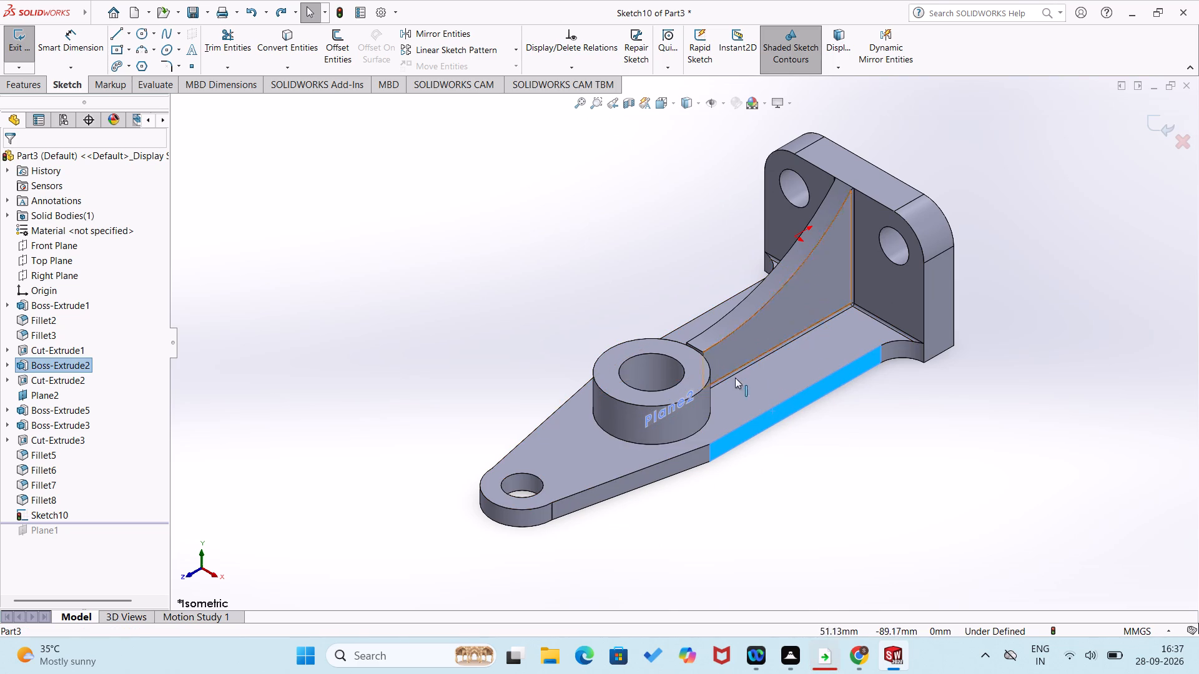
{"action": "right_click", "coordinate": [748, 423]}
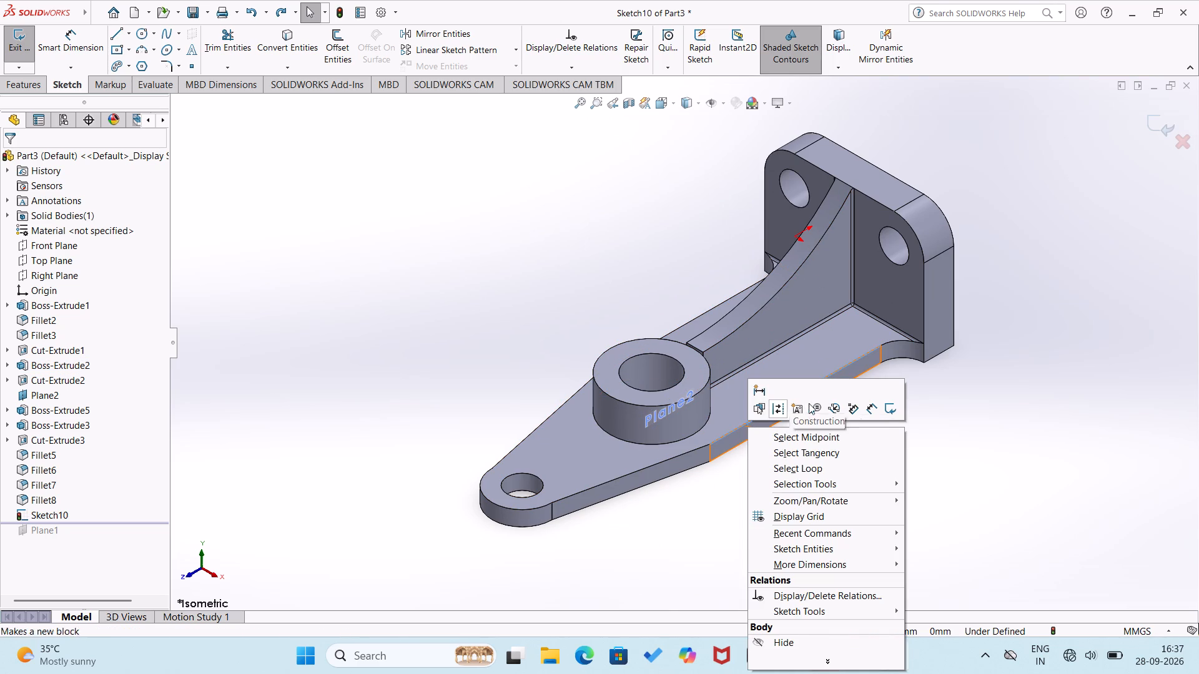
{"action": "left_click", "coordinate": [414, 297]}
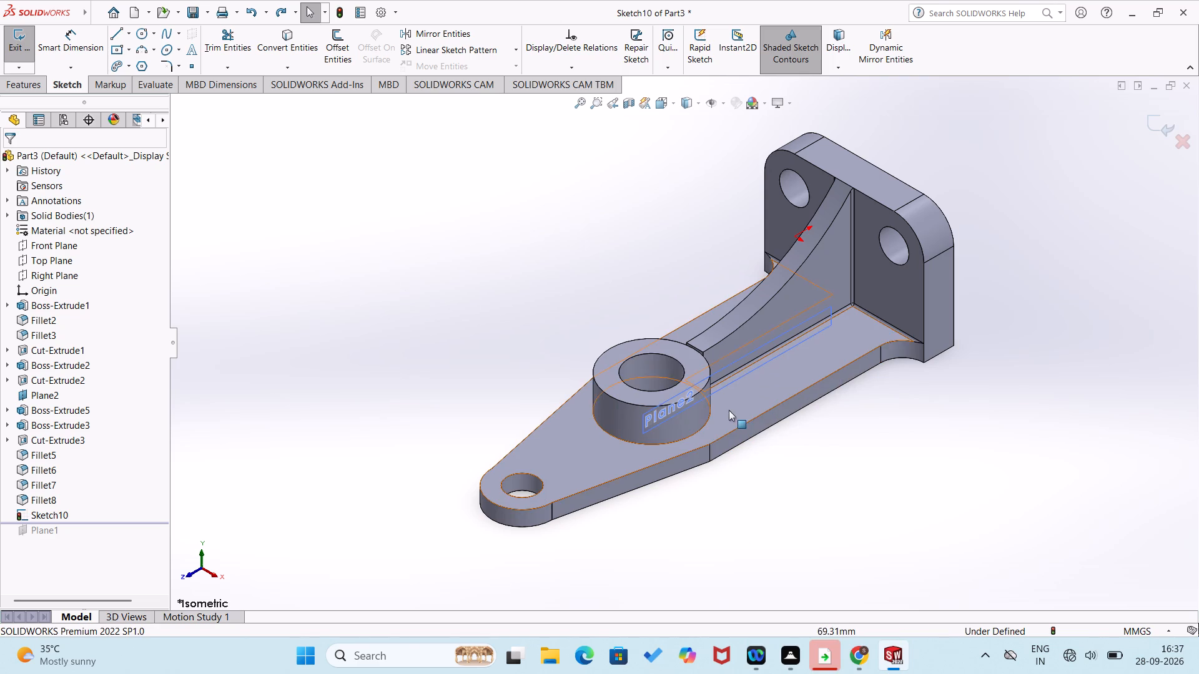
{"action": "right_click", "coordinate": [758, 424]}
{"action": "left_click", "coordinate": [521, 281]}
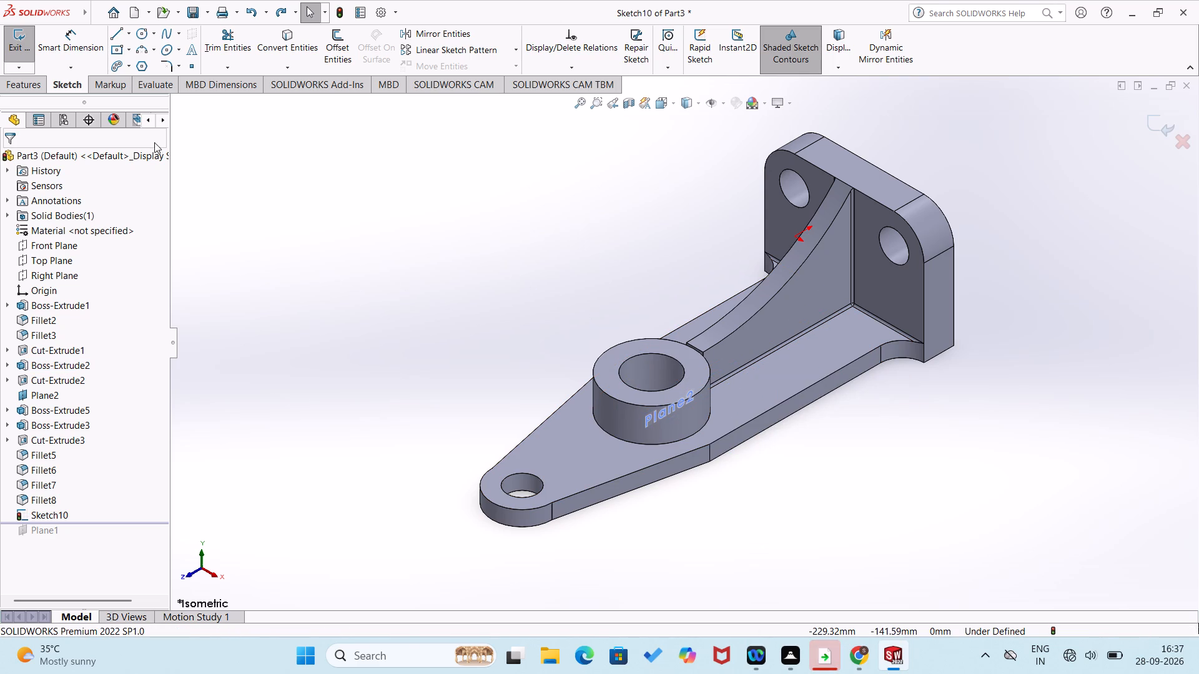
{"action": "left_click", "coordinate": [22, 43]}
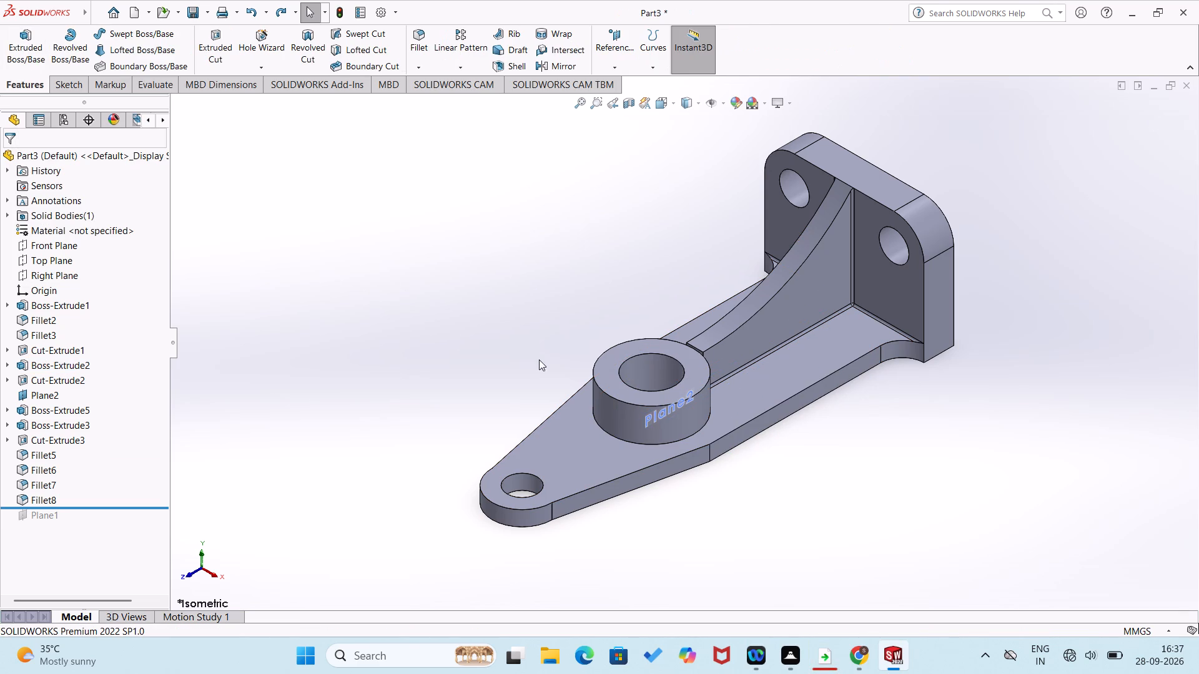
{"action": "right_click", "coordinate": [757, 427]}
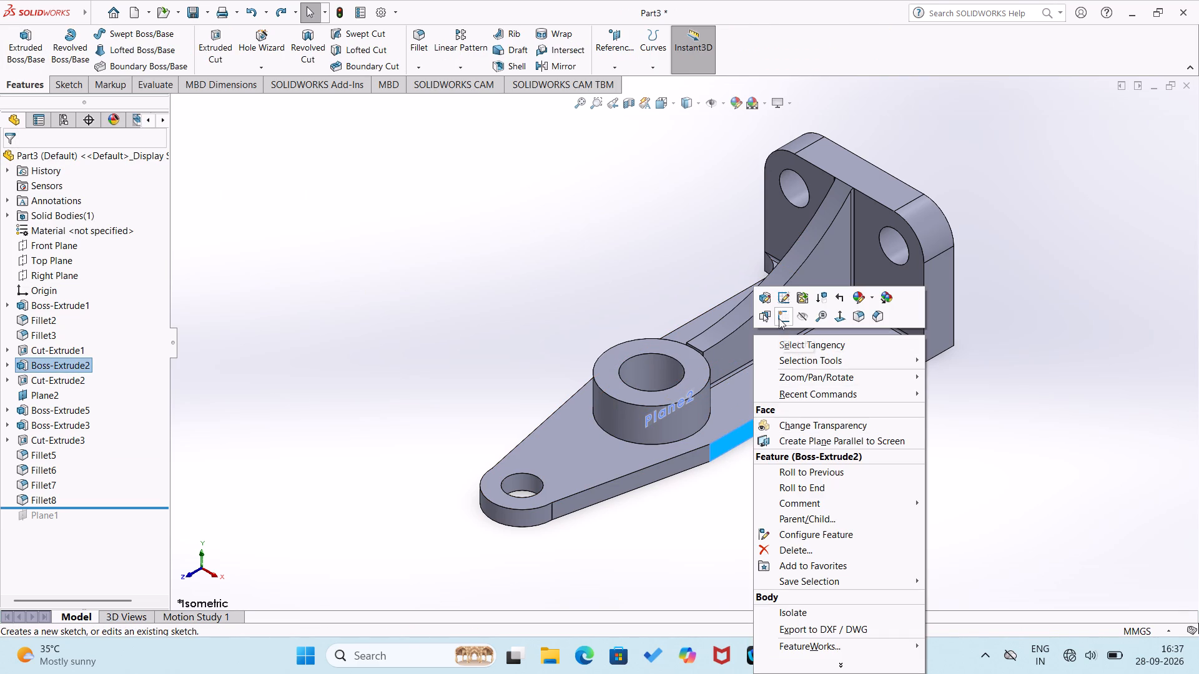
{"action": "left_click", "coordinate": [779, 316]}
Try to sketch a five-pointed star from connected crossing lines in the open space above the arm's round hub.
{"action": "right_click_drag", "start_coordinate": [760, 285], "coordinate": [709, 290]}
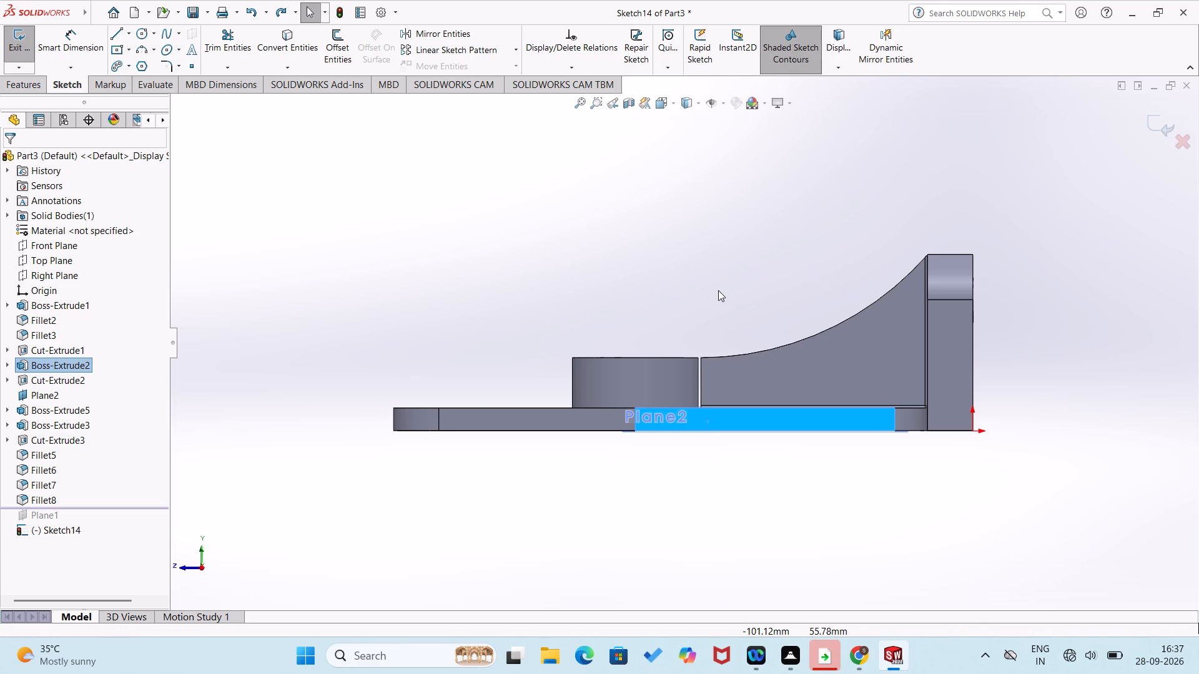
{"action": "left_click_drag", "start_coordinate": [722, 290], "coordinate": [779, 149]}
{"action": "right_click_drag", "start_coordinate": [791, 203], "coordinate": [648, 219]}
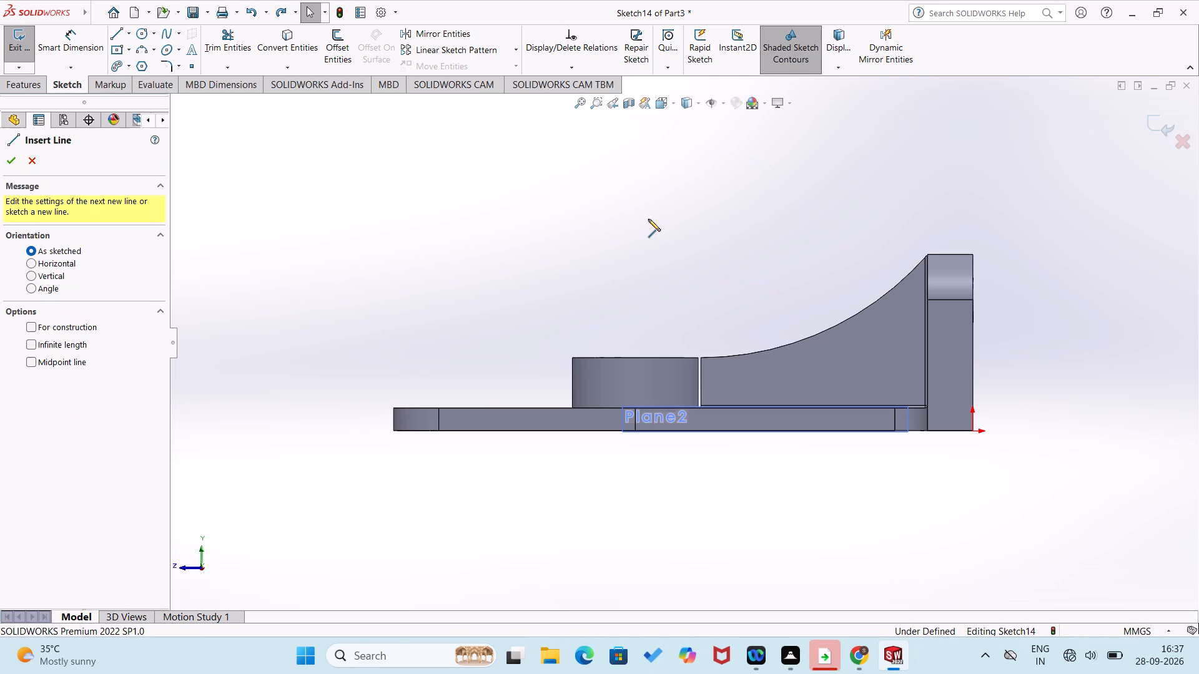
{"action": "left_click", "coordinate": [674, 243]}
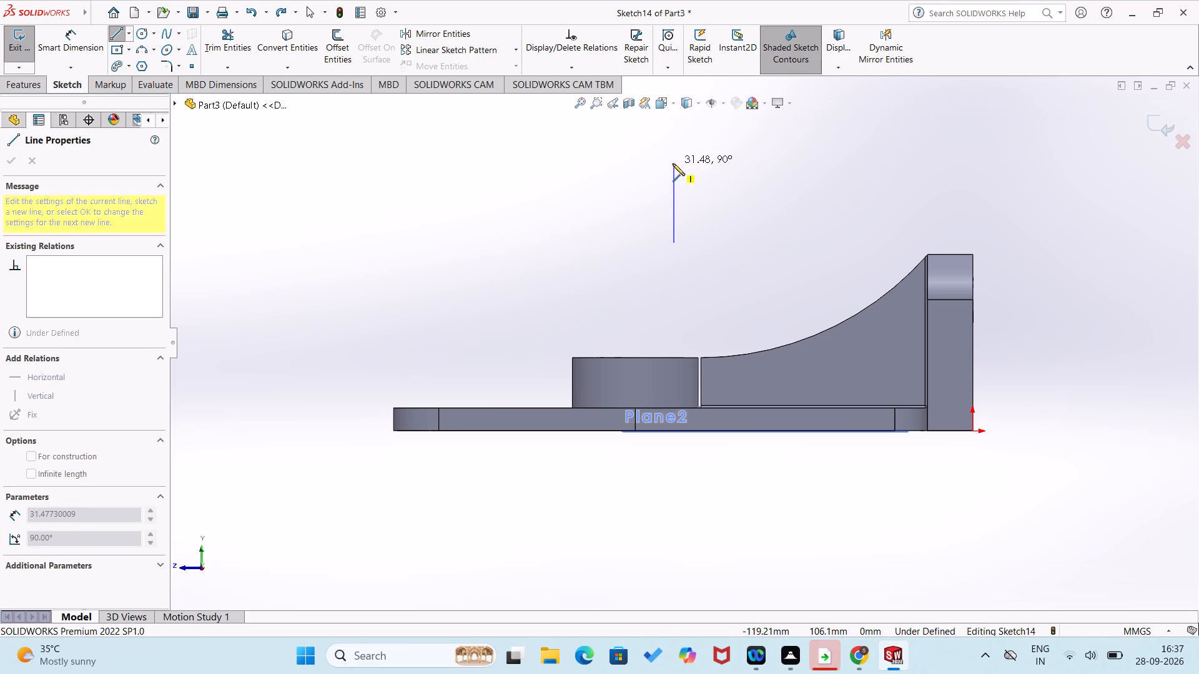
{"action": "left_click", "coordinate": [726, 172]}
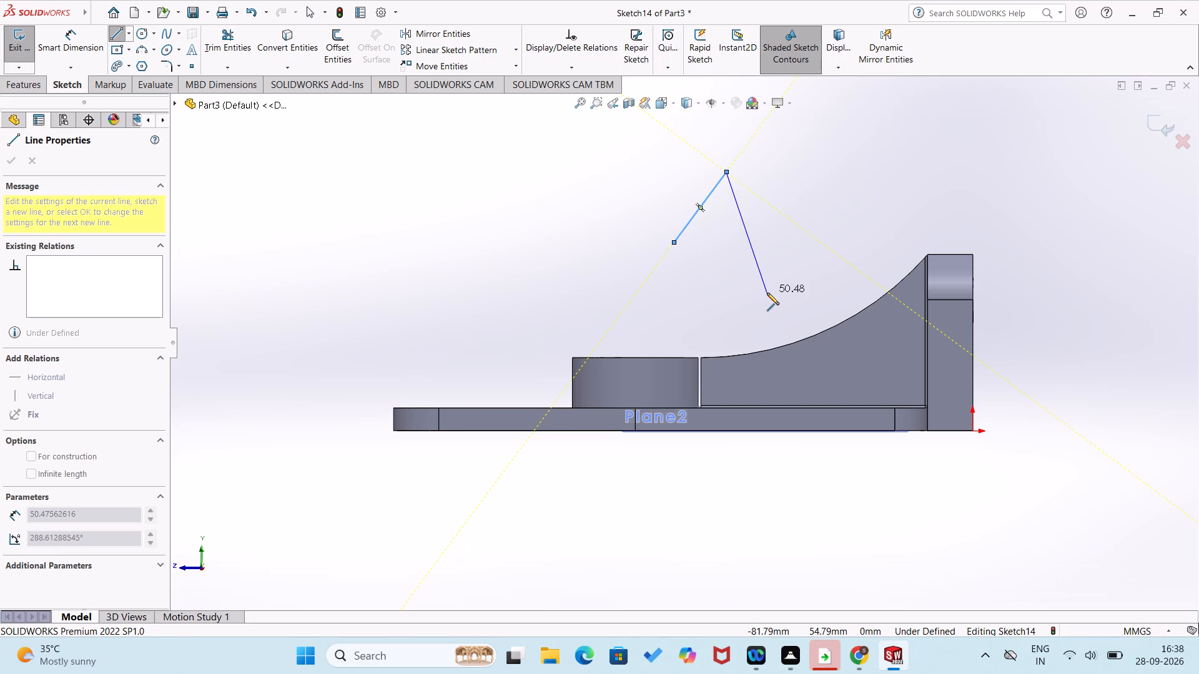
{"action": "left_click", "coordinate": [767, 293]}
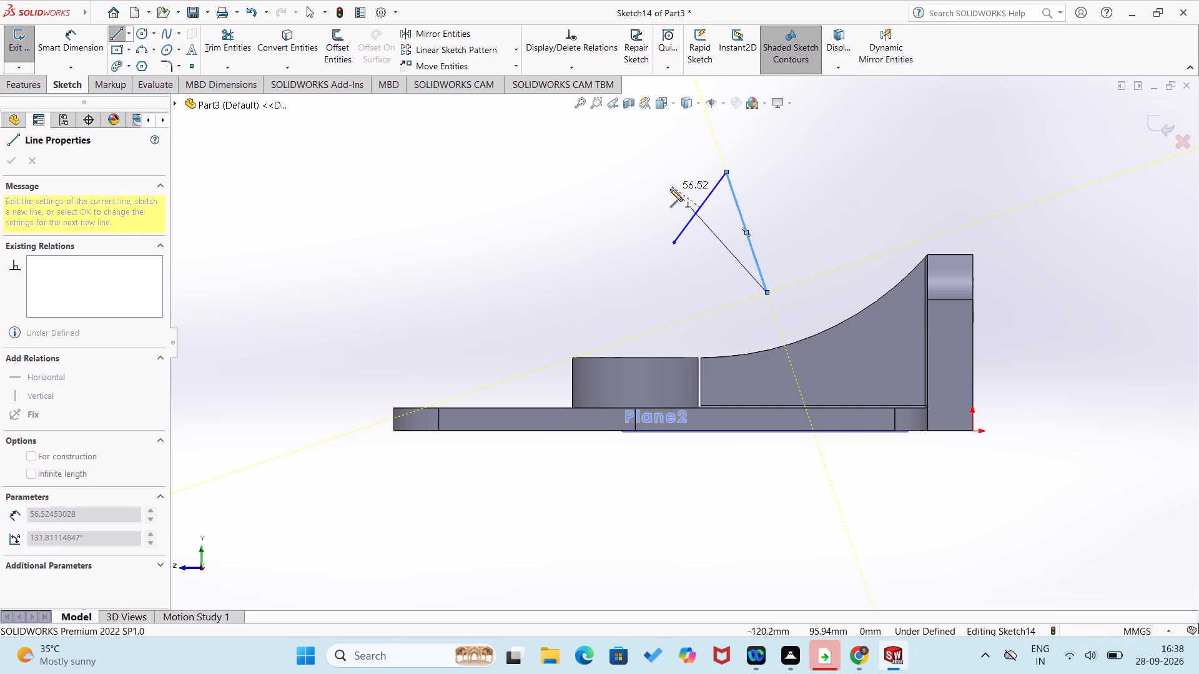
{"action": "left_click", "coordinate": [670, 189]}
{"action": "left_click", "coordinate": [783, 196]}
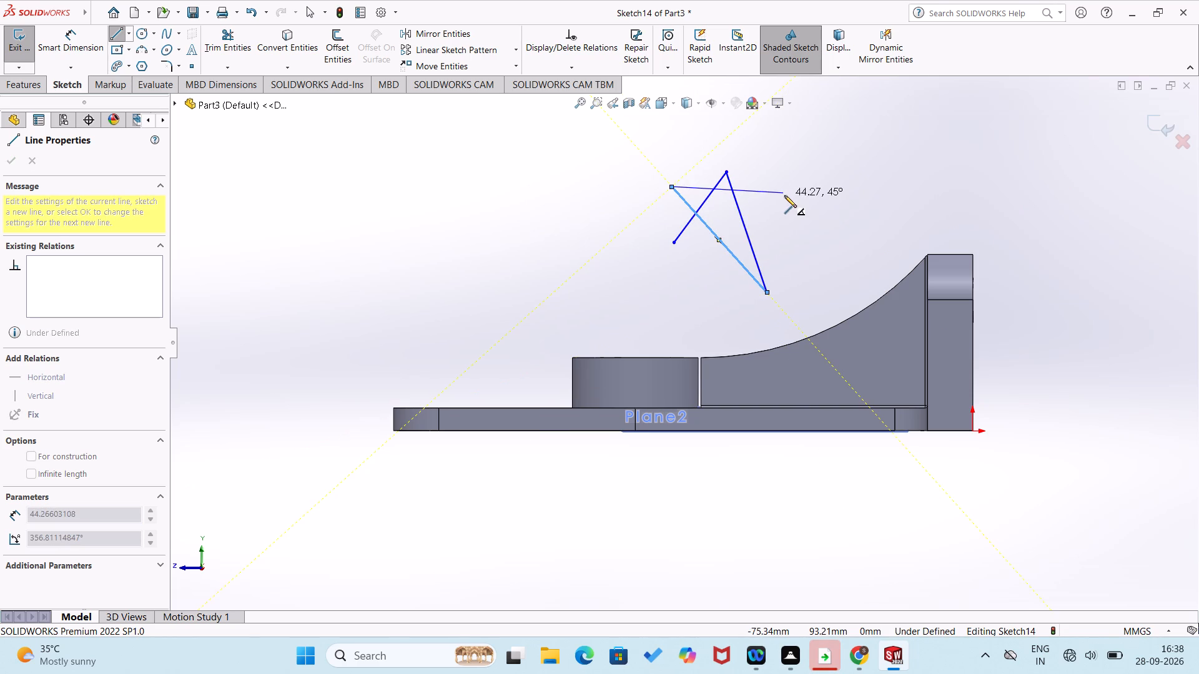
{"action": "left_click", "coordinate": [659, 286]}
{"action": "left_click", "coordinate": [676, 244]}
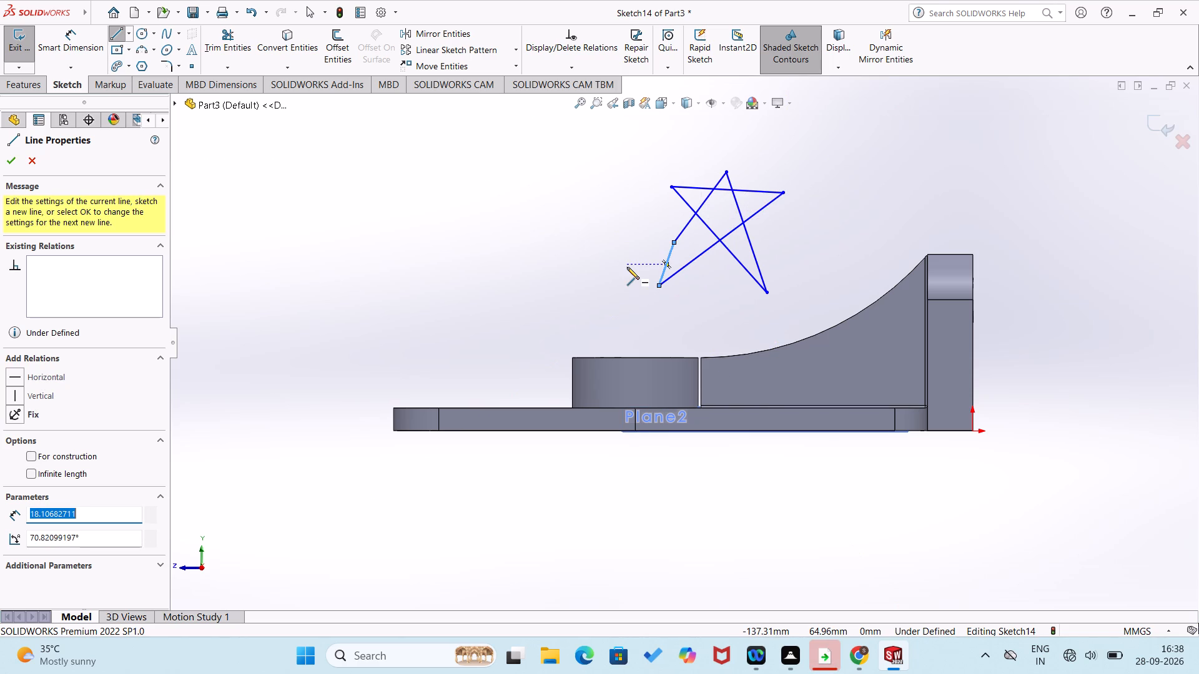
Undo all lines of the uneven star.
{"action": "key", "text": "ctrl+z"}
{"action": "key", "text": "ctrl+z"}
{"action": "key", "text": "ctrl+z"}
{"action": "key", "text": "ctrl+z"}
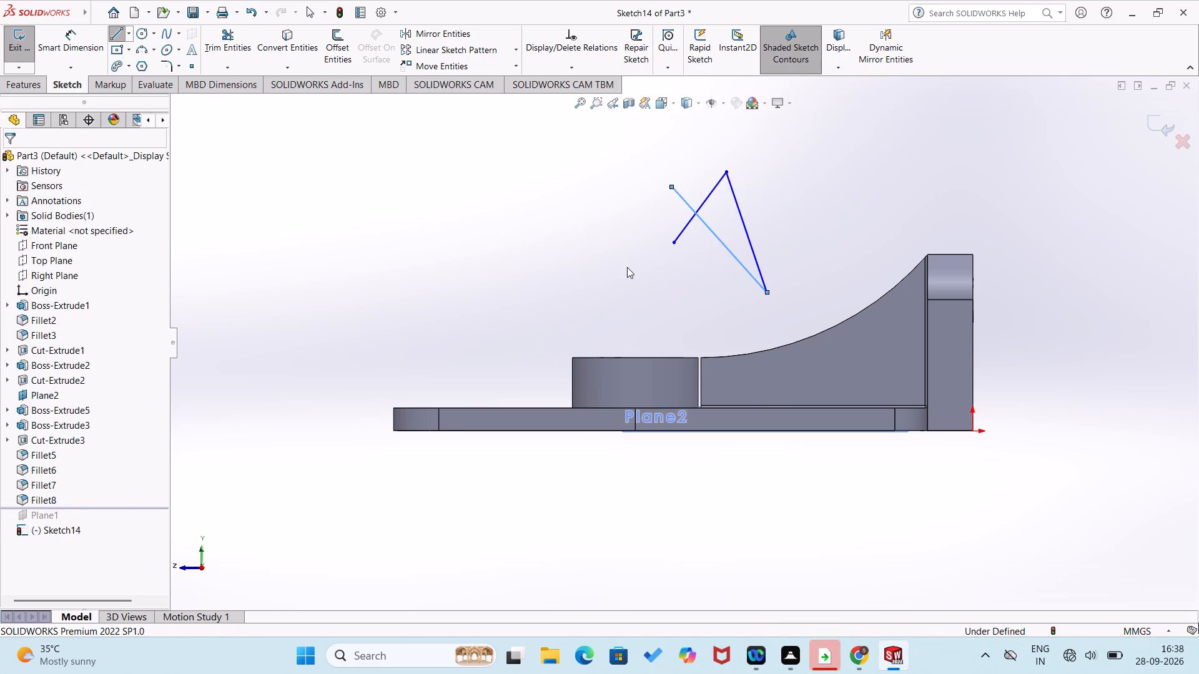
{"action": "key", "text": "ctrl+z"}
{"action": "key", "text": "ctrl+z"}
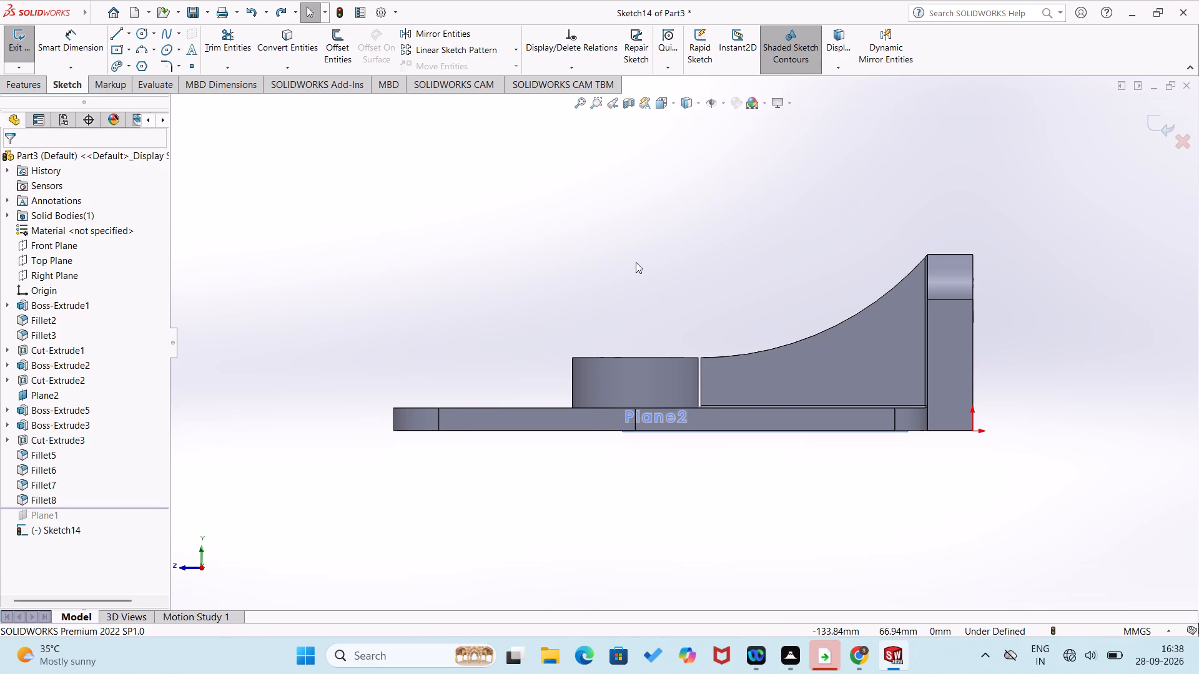
Sketch a closed five-pointed star about 56 mm wide from five crossing lines above the hub, with a horizontal upper line.
{"action": "right_click_drag", "start_coordinate": [689, 235], "coordinate": [624, 252]}
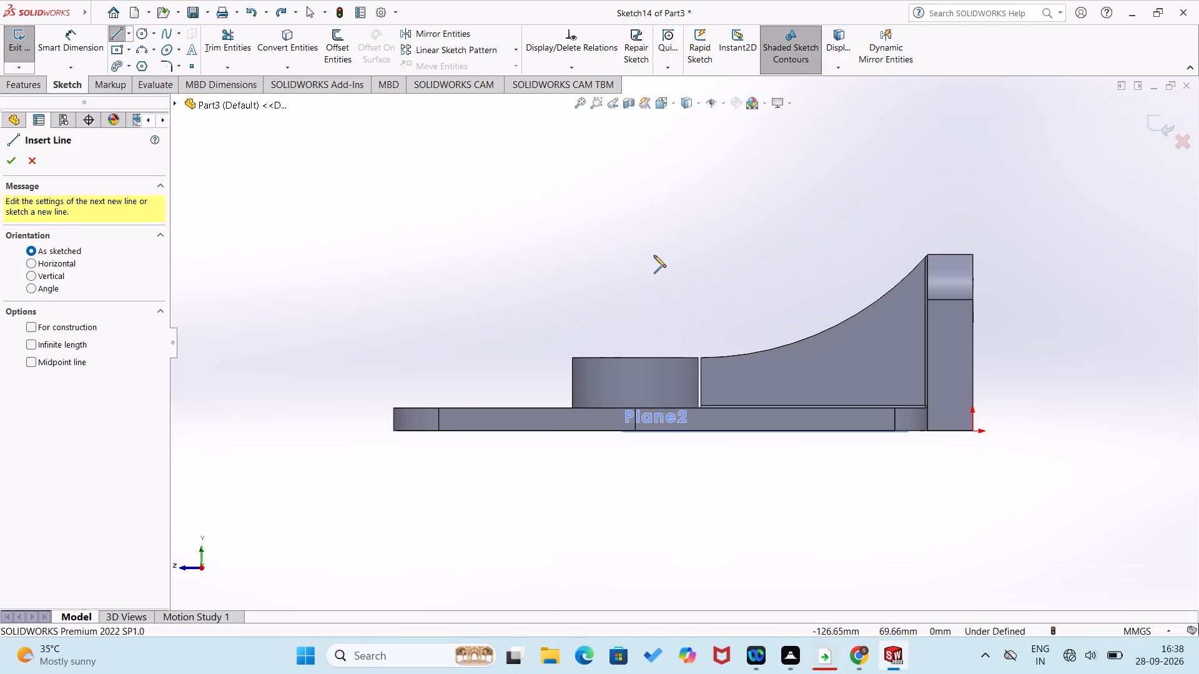
{"action": "left_click", "coordinate": [654, 255]}
{"action": "left_click", "coordinate": [723, 165]}
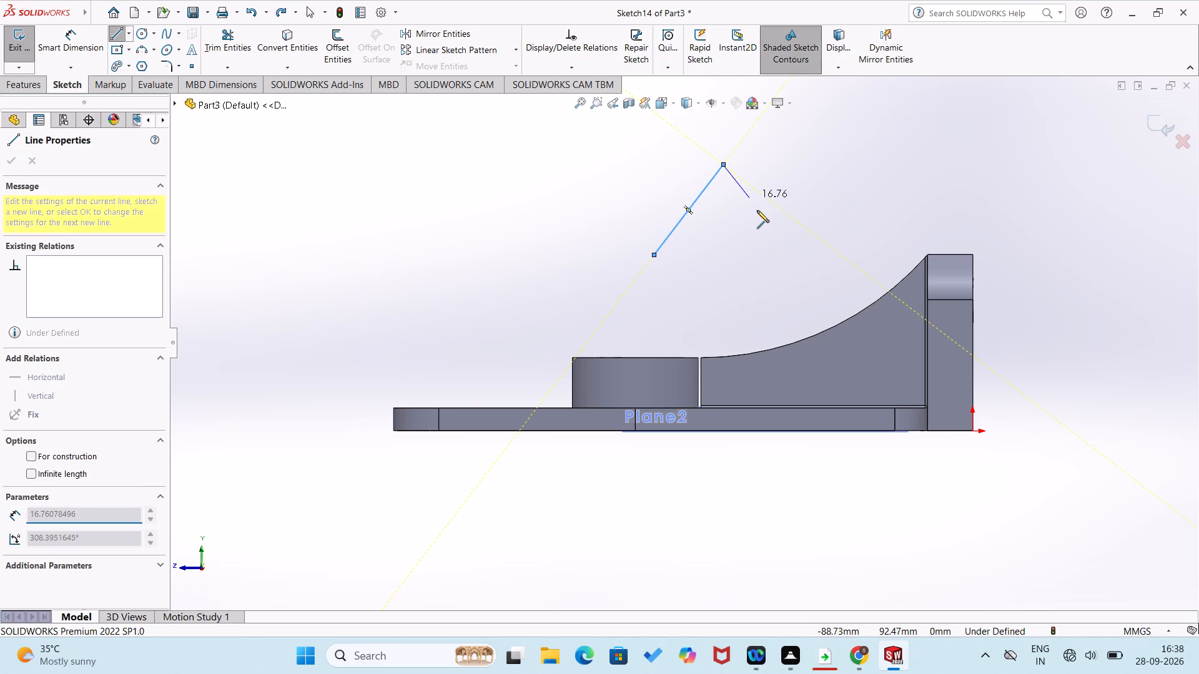
{"action": "left_click", "coordinate": [786, 255]}
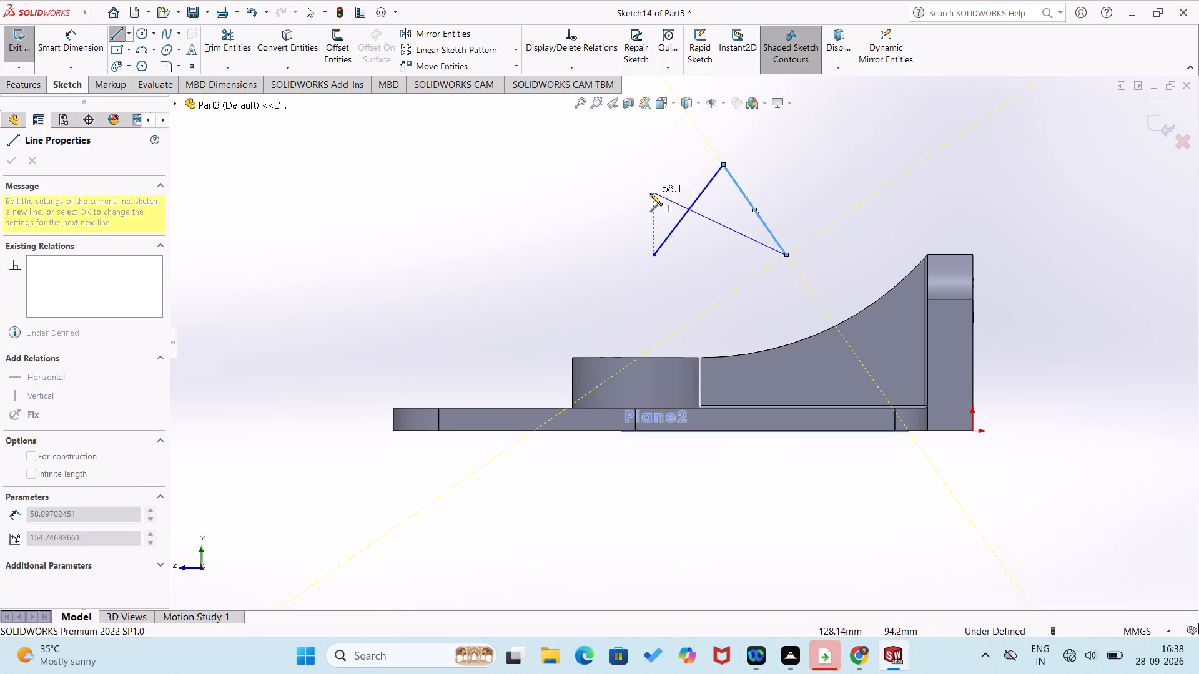
{"action": "left_click", "coordinate": [653, 193]}
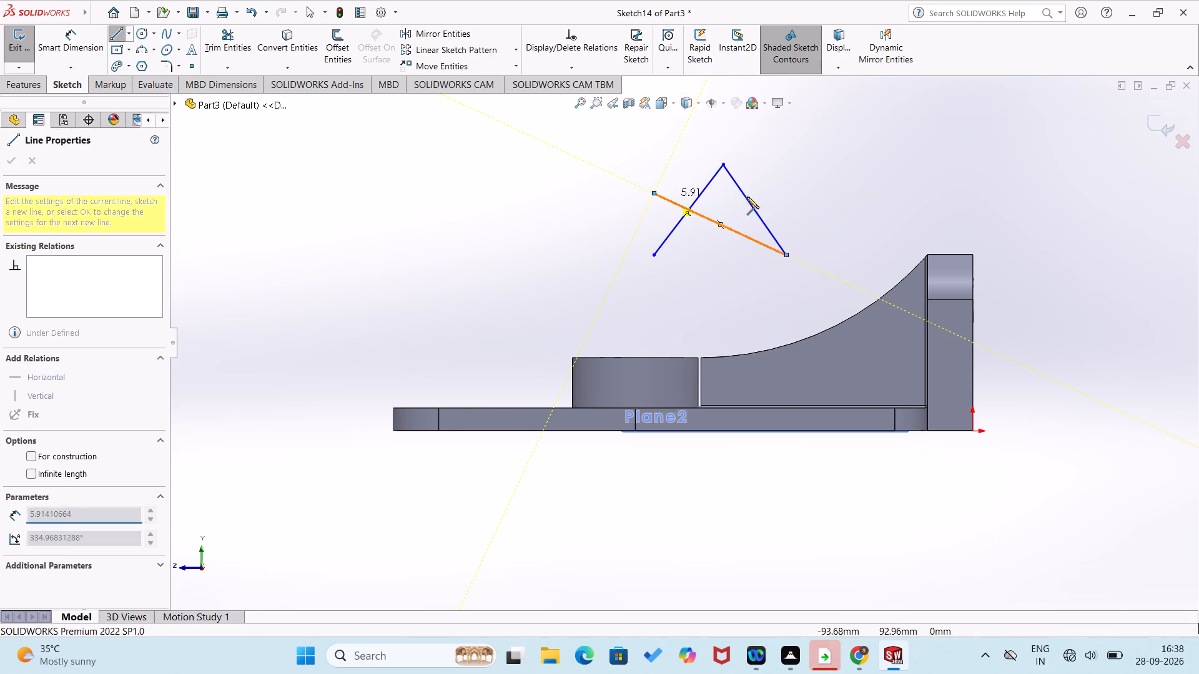
{"action": "left_click", "coordinate": [794, 197]}
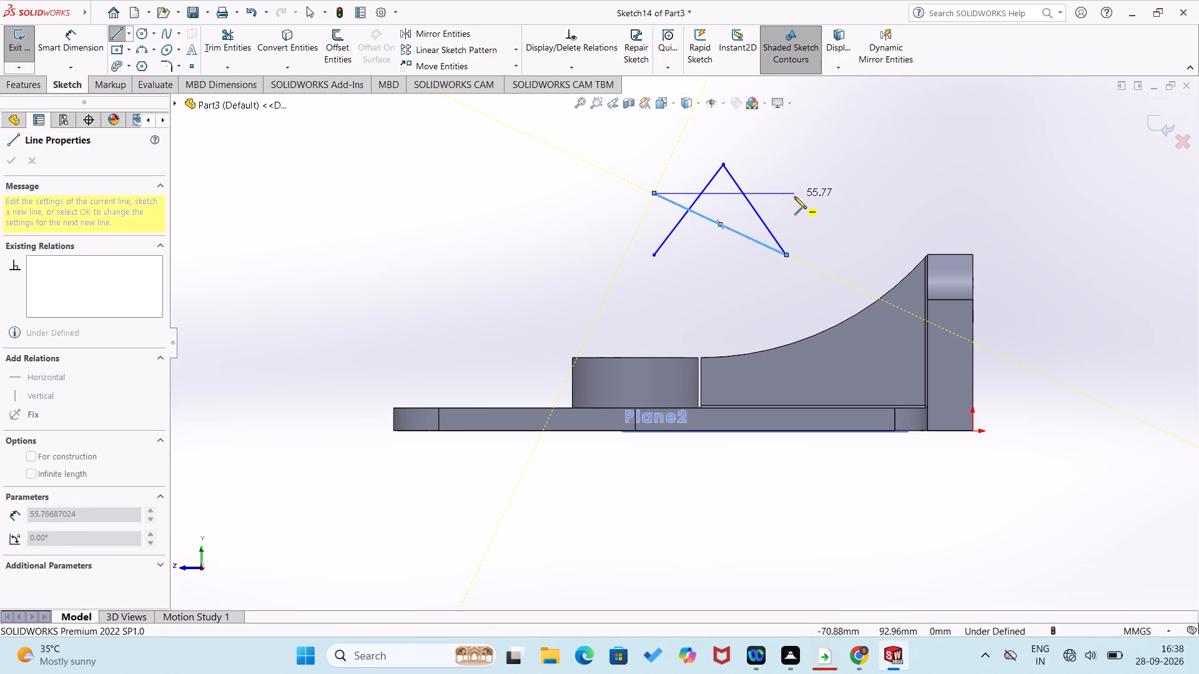
{"action": "left_click", "coordinate": [656, 255]}
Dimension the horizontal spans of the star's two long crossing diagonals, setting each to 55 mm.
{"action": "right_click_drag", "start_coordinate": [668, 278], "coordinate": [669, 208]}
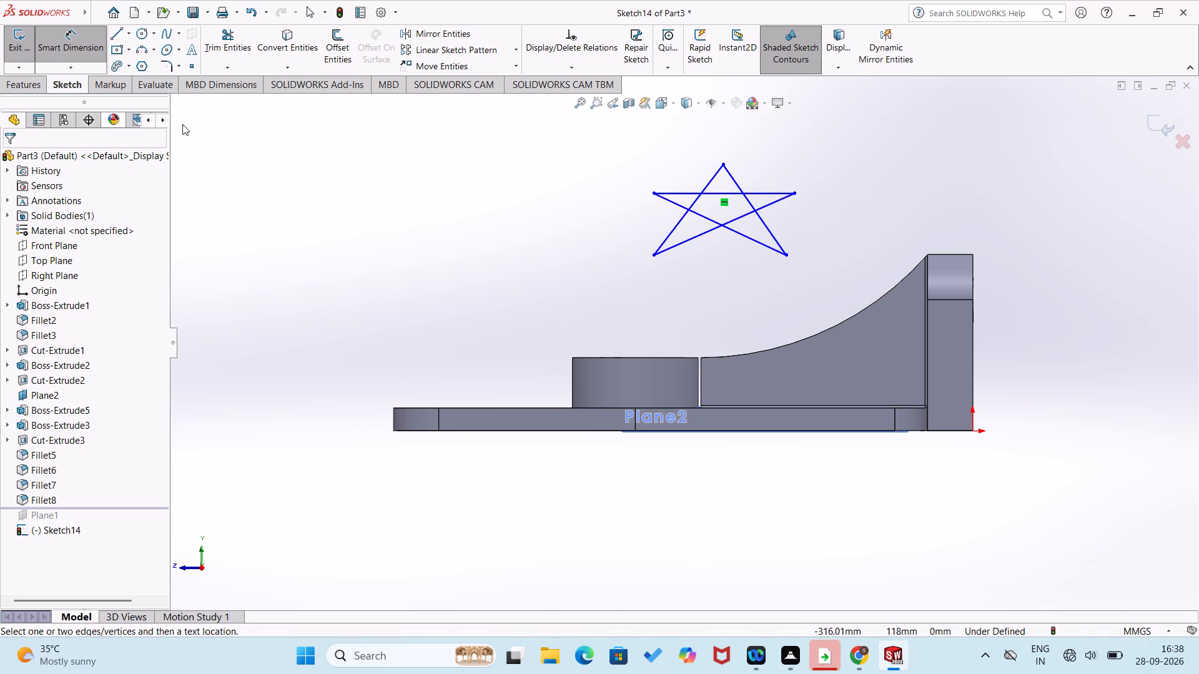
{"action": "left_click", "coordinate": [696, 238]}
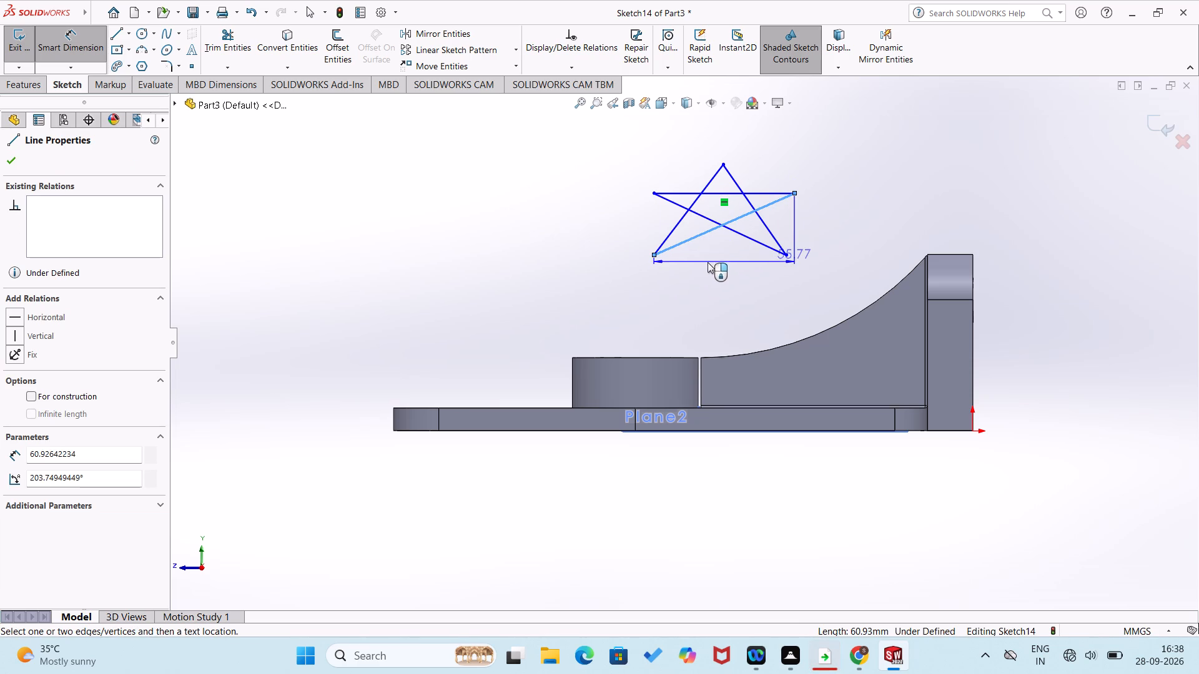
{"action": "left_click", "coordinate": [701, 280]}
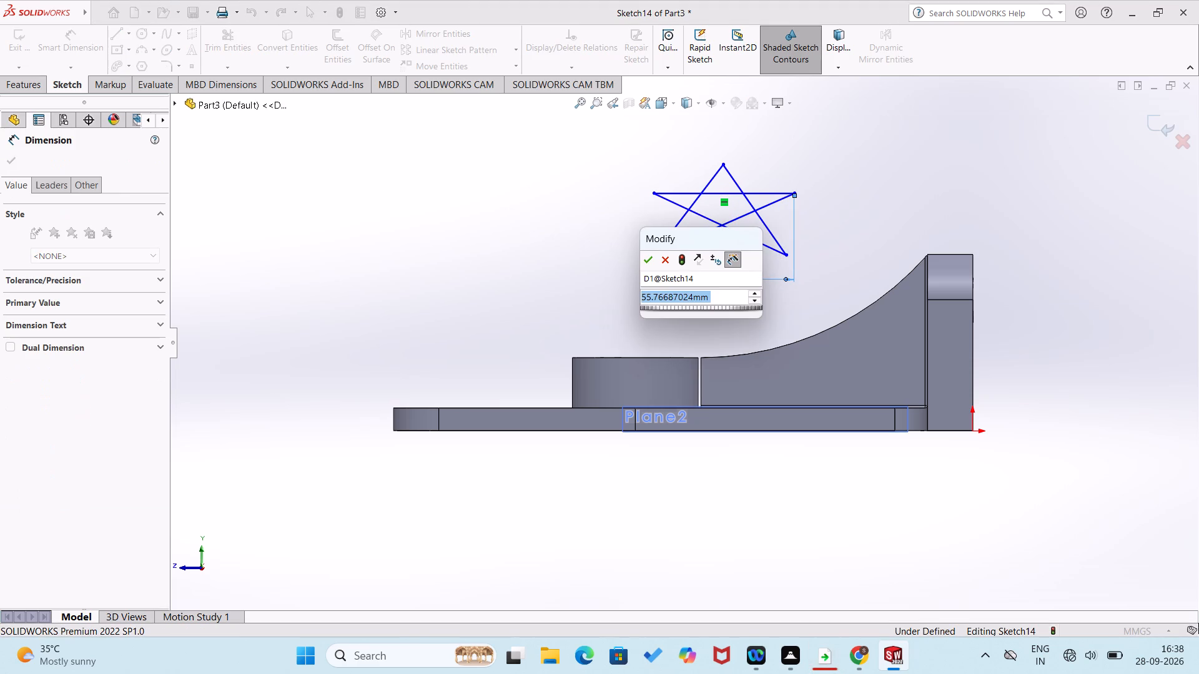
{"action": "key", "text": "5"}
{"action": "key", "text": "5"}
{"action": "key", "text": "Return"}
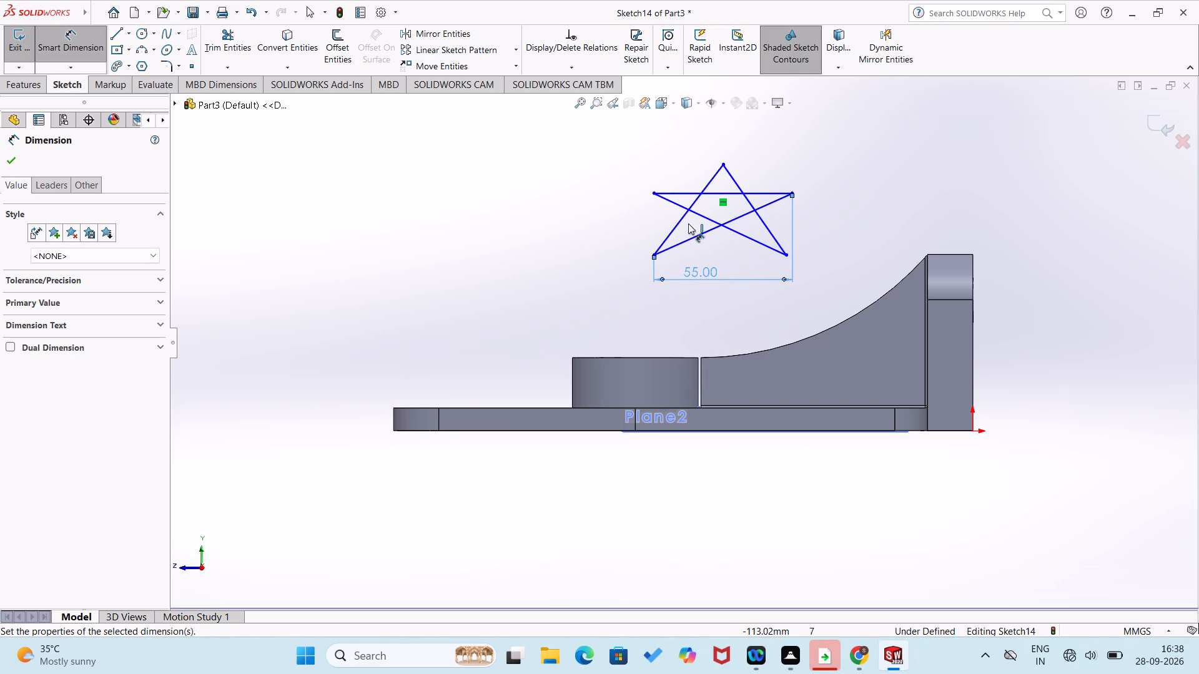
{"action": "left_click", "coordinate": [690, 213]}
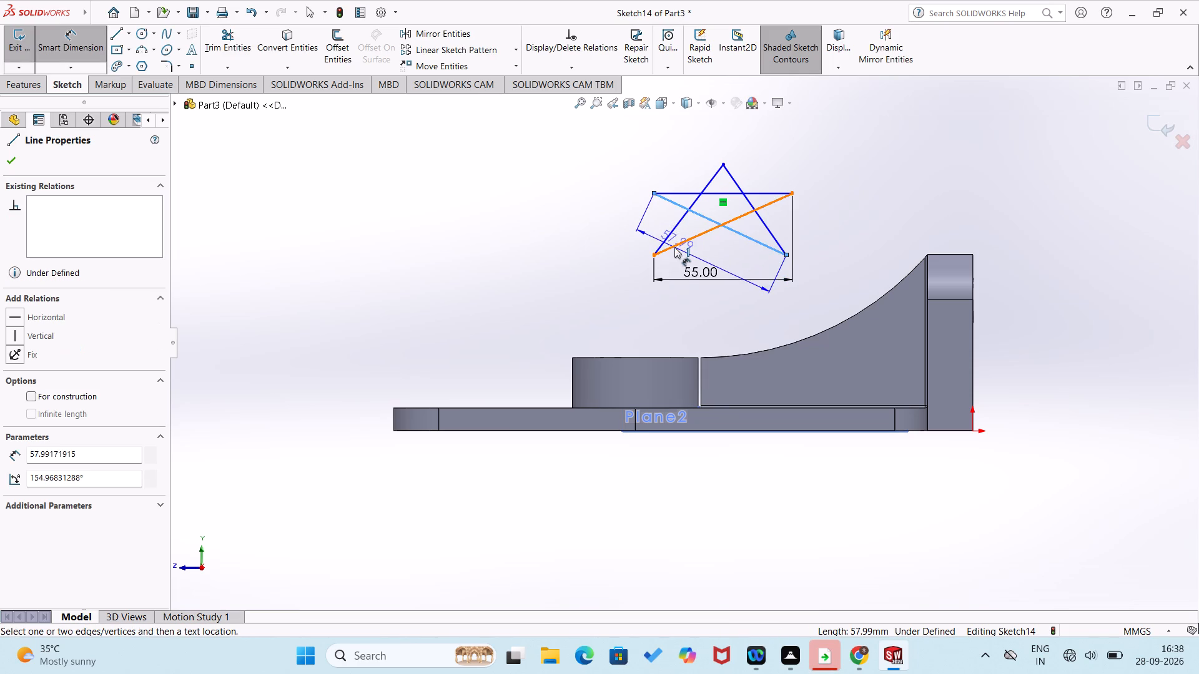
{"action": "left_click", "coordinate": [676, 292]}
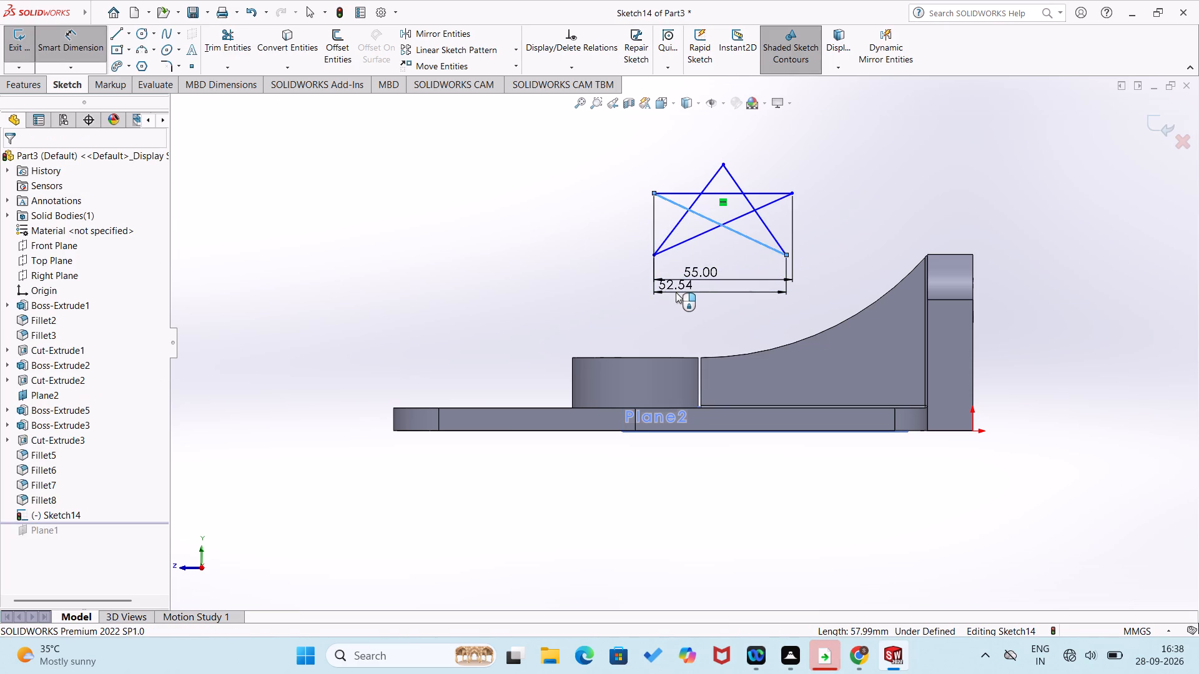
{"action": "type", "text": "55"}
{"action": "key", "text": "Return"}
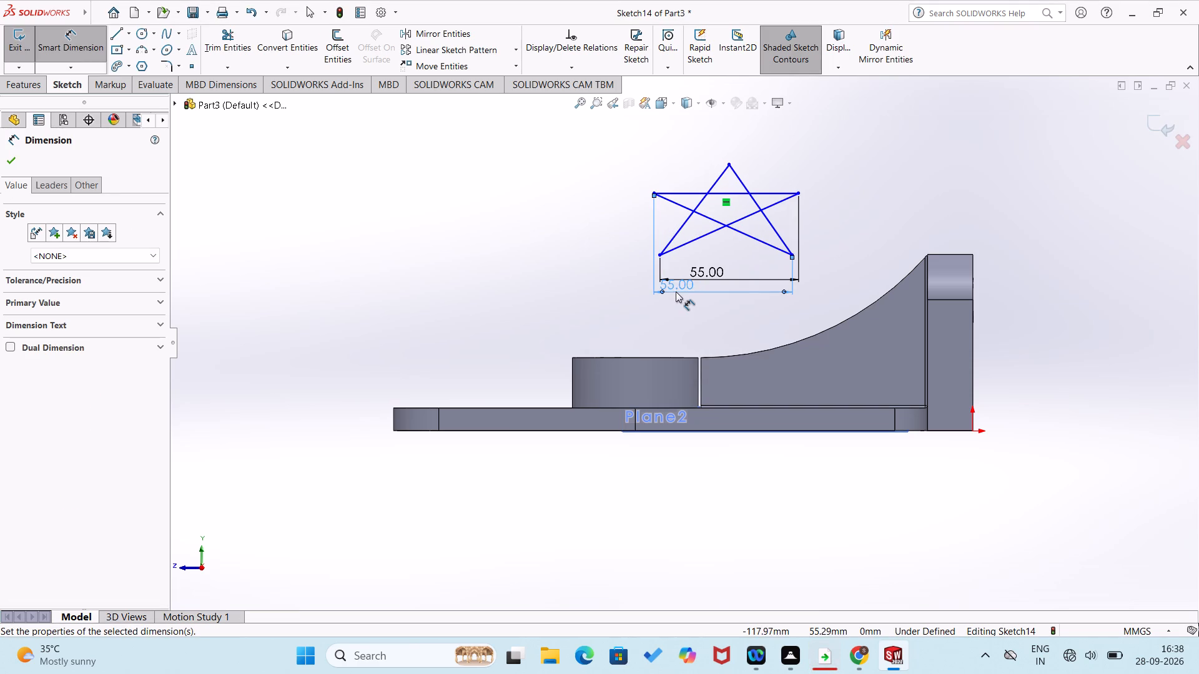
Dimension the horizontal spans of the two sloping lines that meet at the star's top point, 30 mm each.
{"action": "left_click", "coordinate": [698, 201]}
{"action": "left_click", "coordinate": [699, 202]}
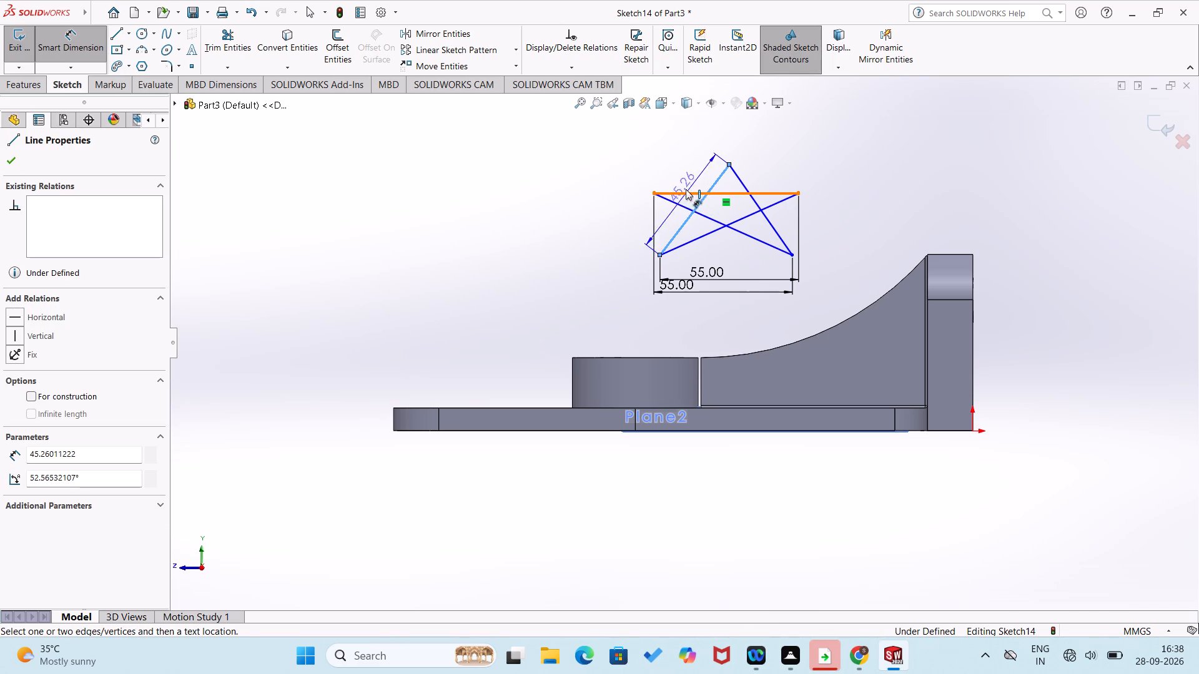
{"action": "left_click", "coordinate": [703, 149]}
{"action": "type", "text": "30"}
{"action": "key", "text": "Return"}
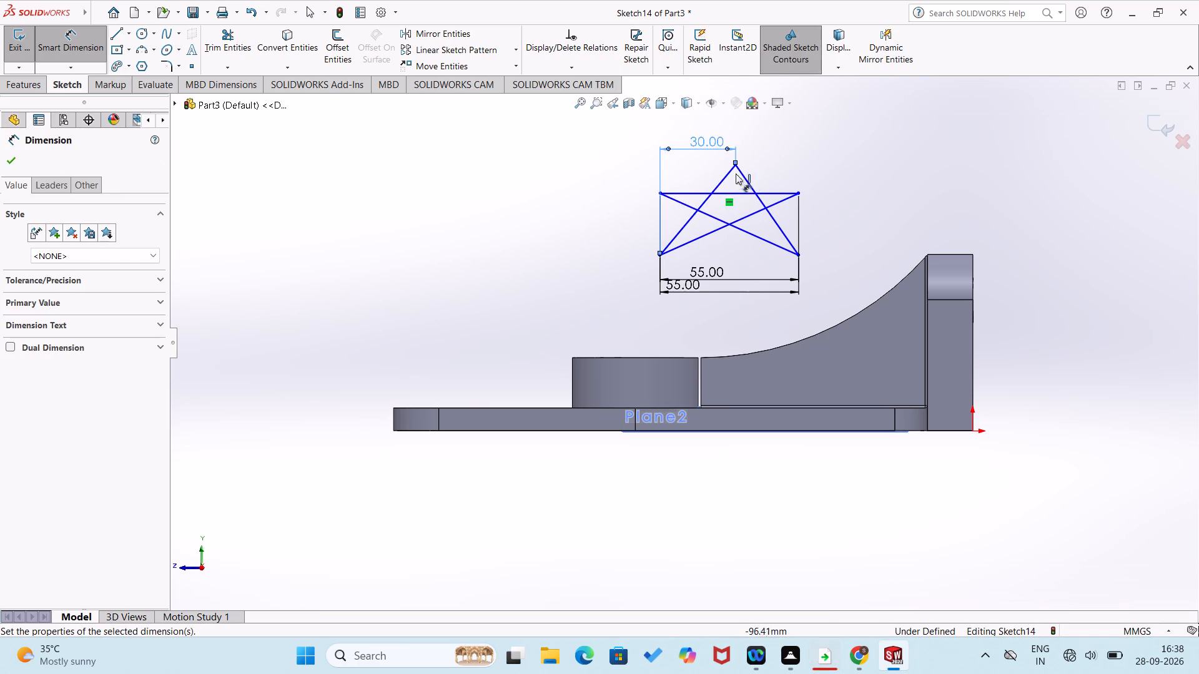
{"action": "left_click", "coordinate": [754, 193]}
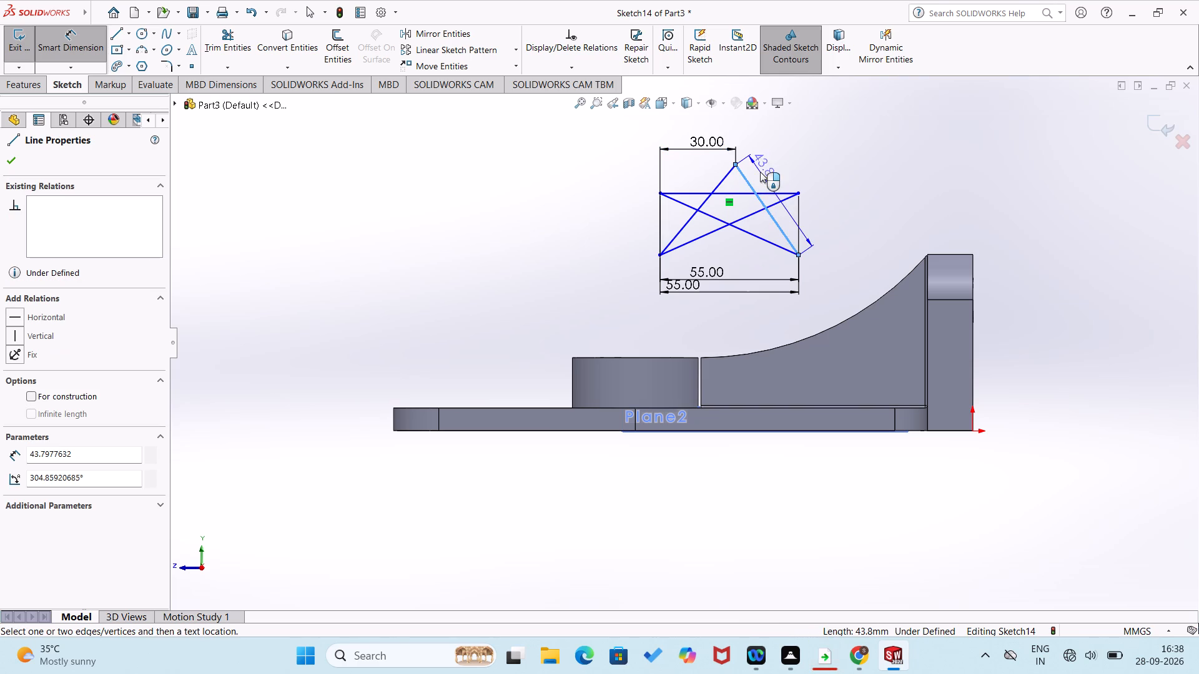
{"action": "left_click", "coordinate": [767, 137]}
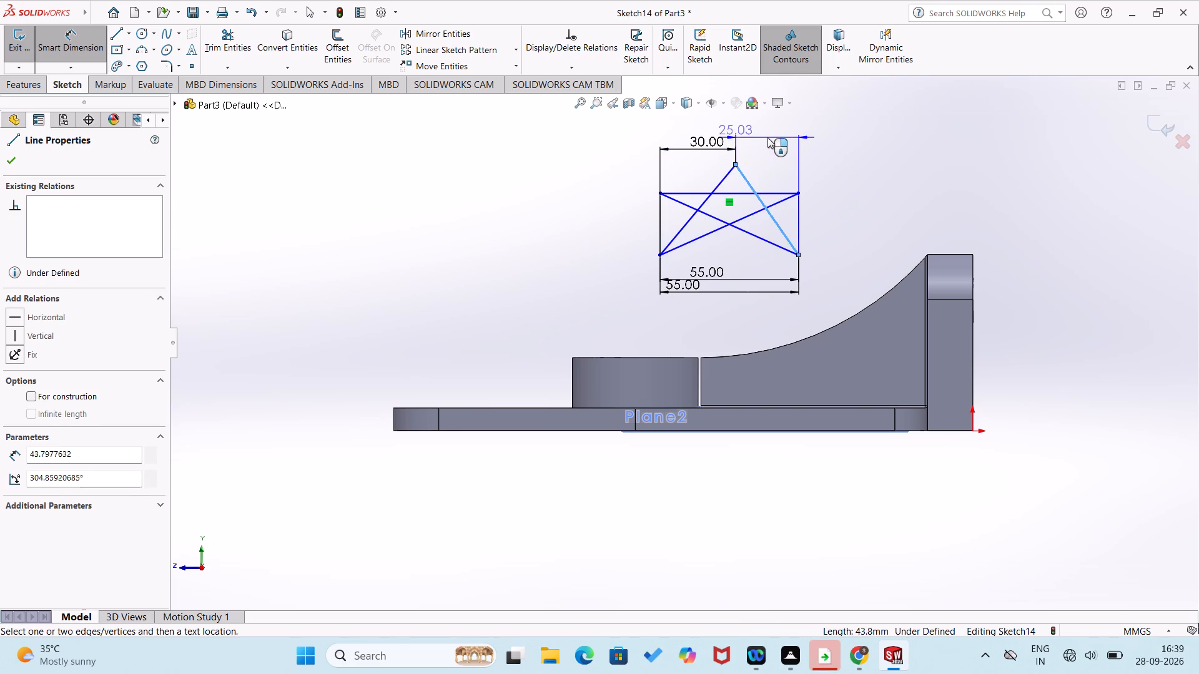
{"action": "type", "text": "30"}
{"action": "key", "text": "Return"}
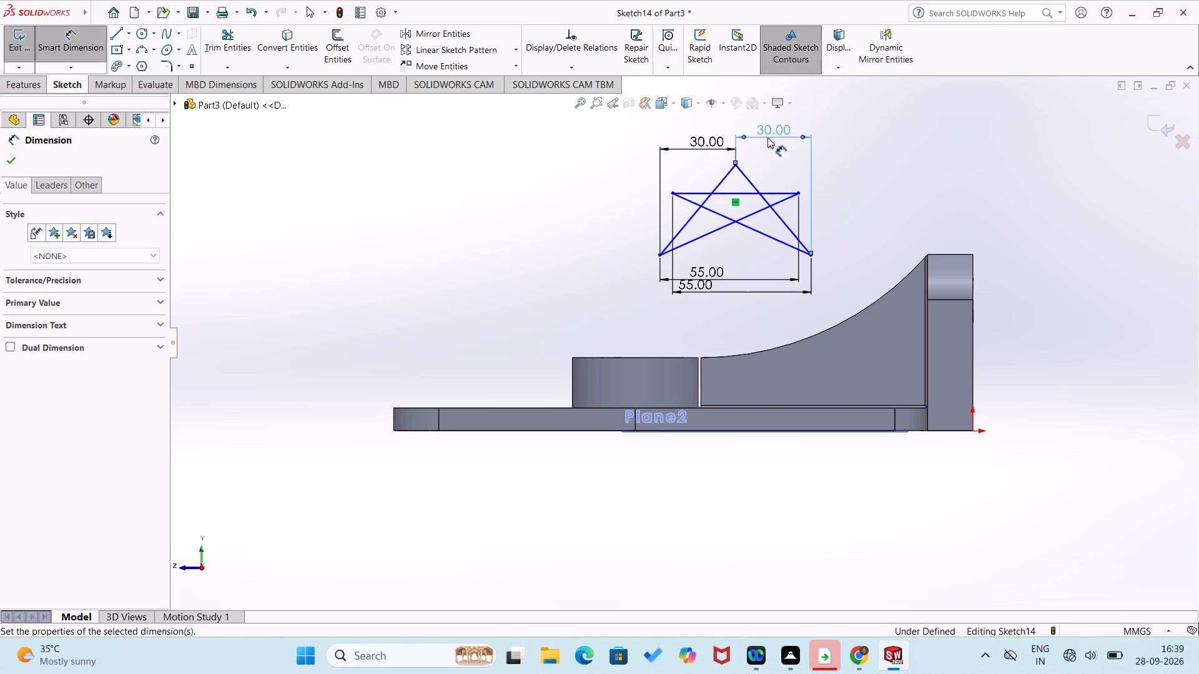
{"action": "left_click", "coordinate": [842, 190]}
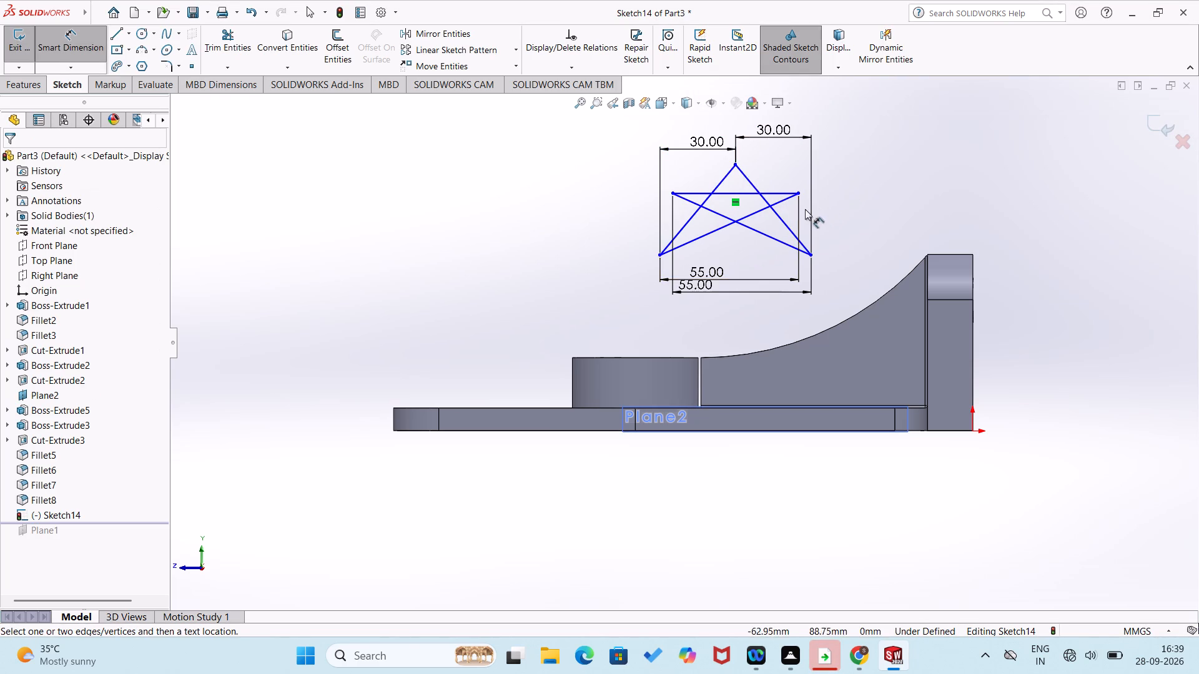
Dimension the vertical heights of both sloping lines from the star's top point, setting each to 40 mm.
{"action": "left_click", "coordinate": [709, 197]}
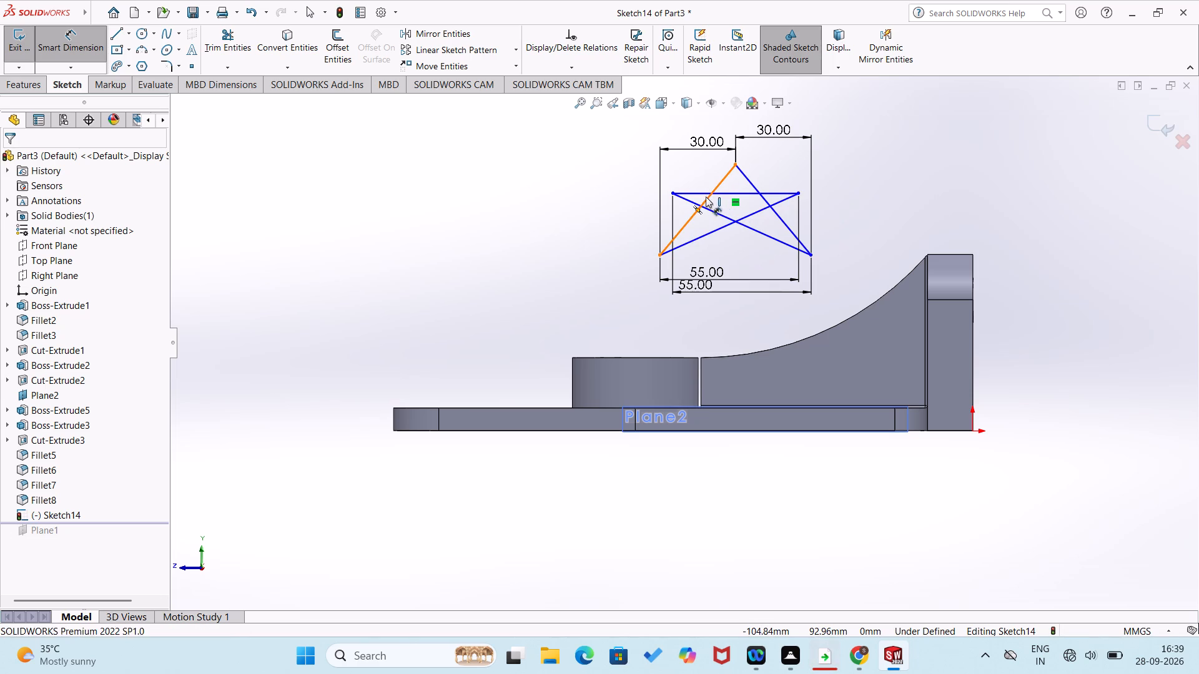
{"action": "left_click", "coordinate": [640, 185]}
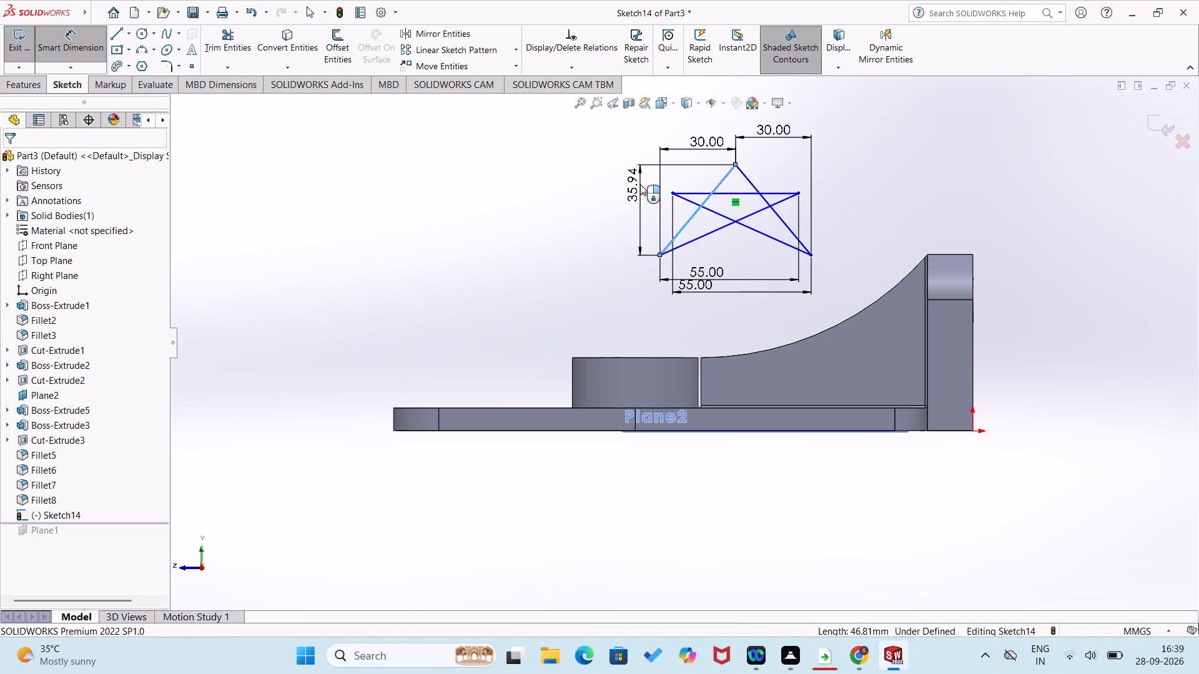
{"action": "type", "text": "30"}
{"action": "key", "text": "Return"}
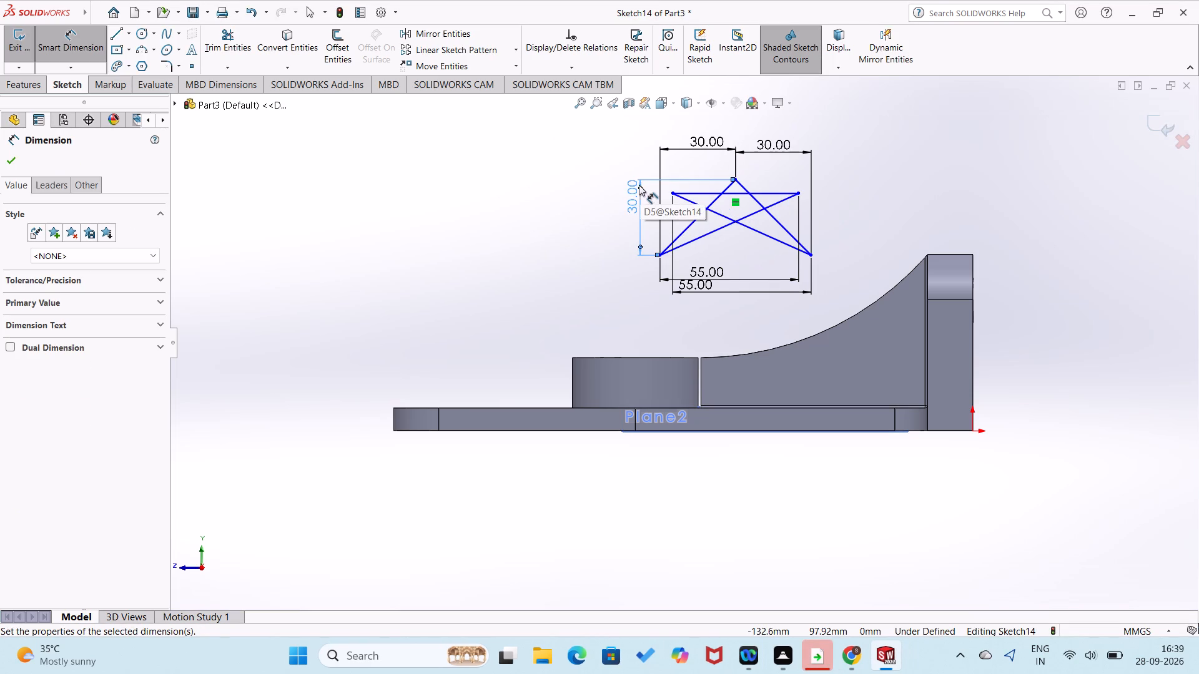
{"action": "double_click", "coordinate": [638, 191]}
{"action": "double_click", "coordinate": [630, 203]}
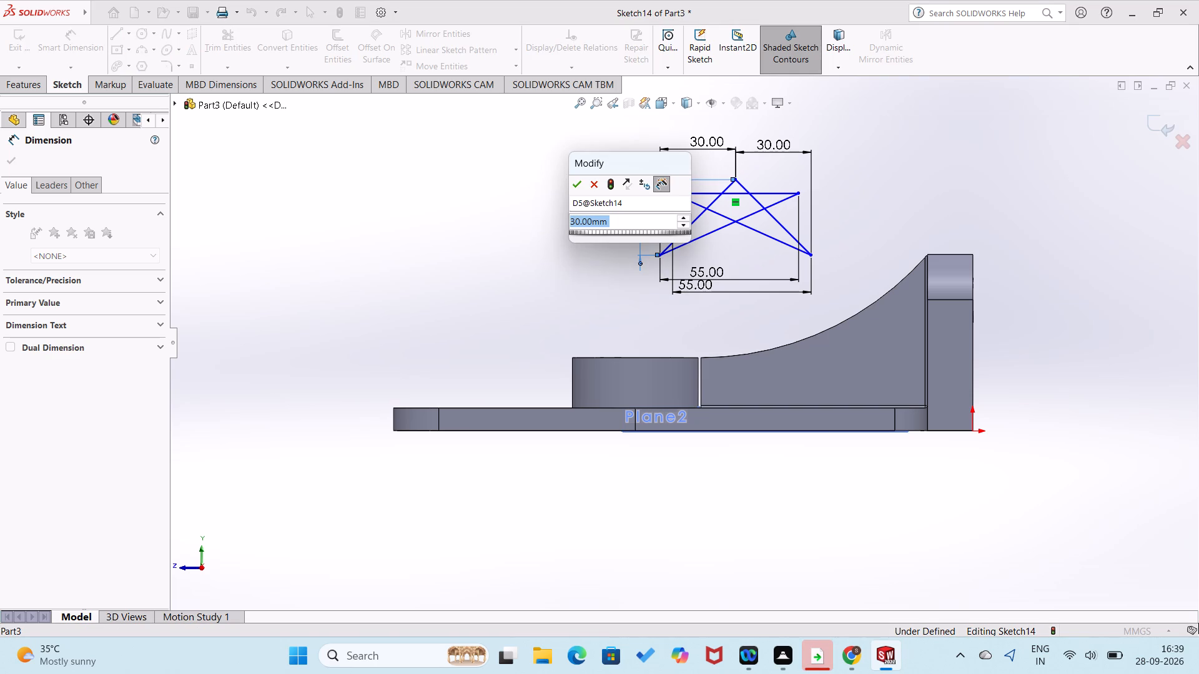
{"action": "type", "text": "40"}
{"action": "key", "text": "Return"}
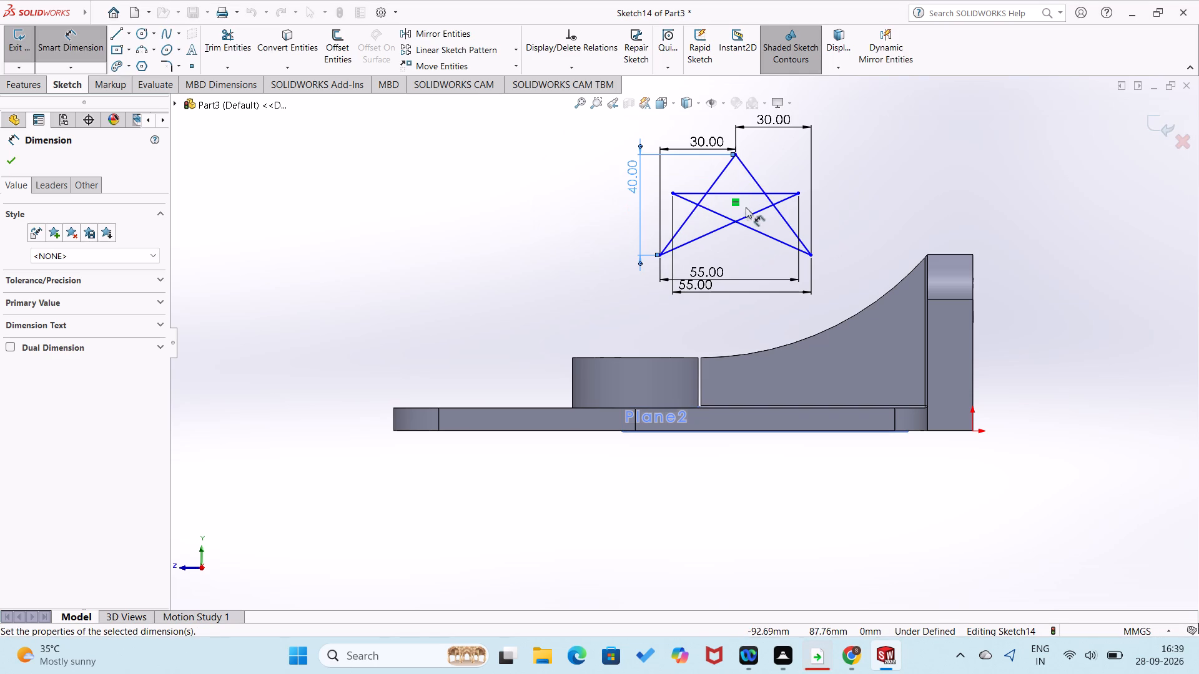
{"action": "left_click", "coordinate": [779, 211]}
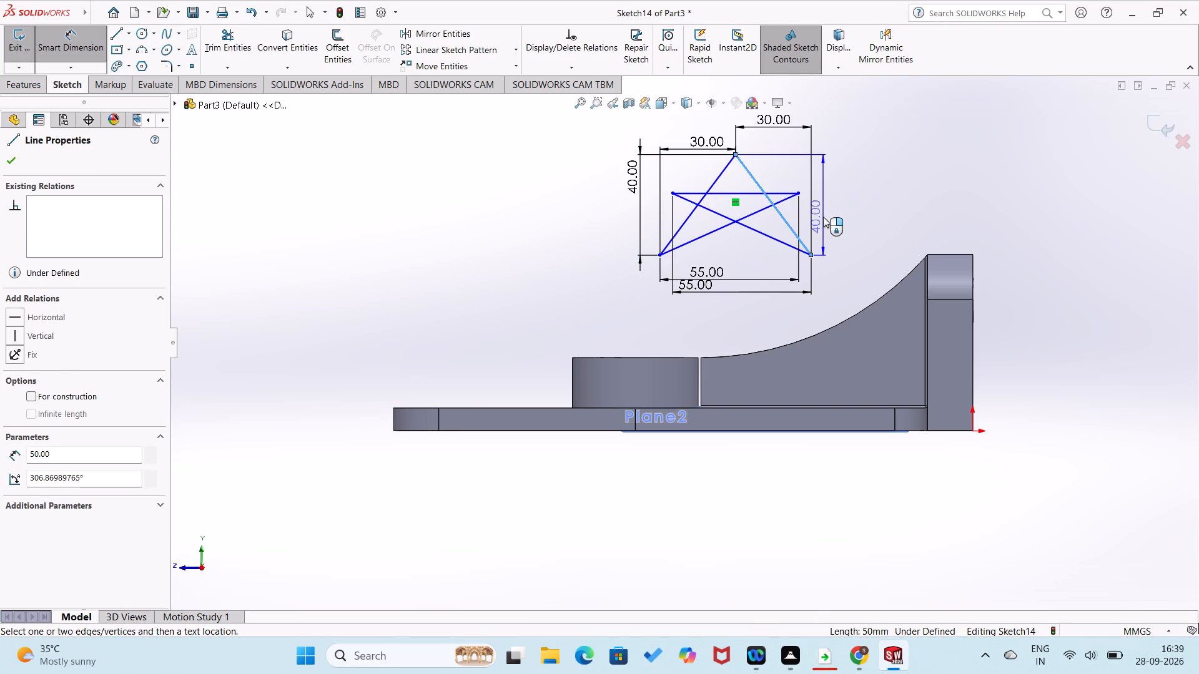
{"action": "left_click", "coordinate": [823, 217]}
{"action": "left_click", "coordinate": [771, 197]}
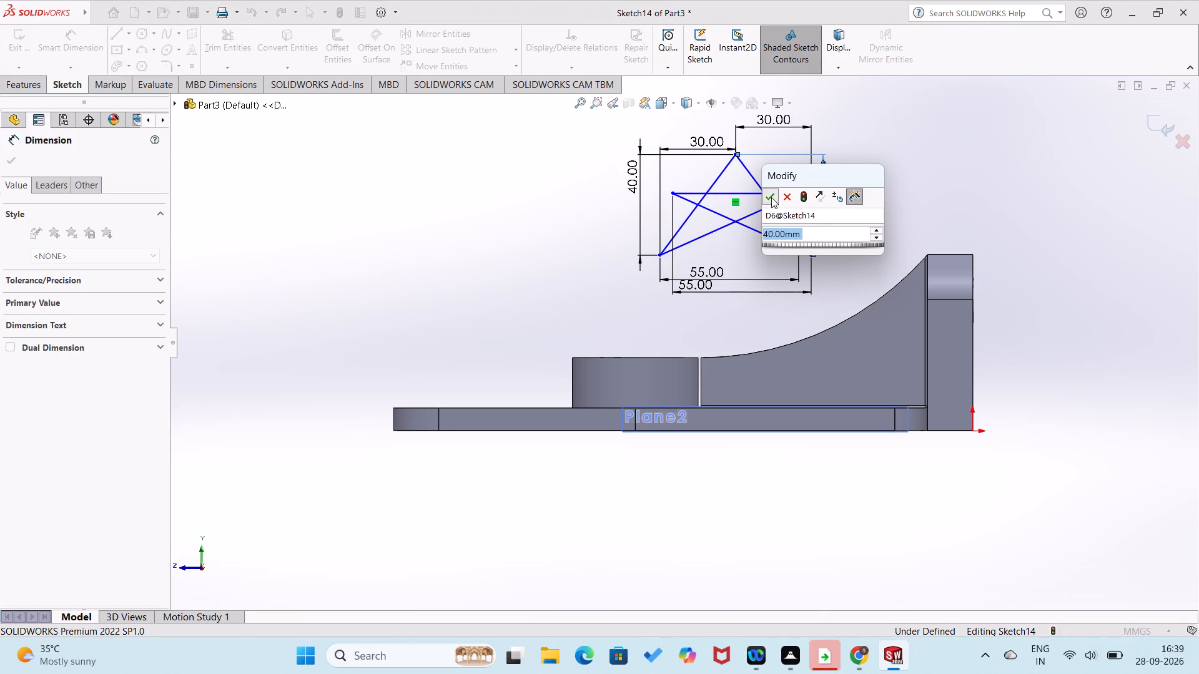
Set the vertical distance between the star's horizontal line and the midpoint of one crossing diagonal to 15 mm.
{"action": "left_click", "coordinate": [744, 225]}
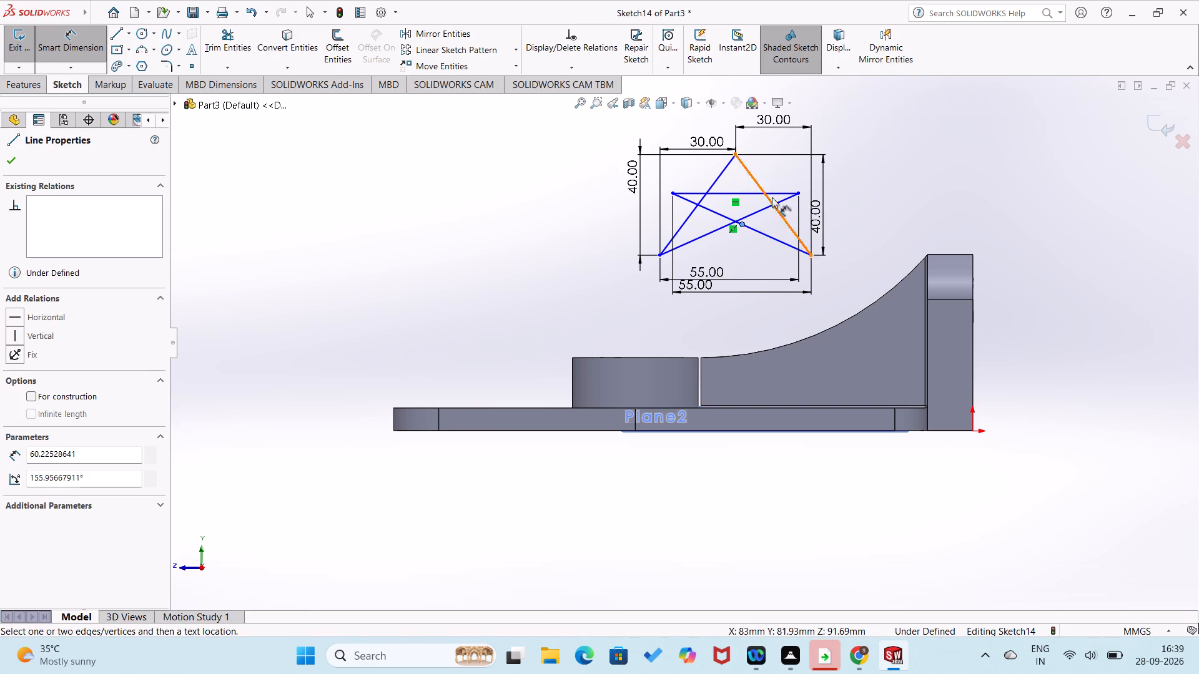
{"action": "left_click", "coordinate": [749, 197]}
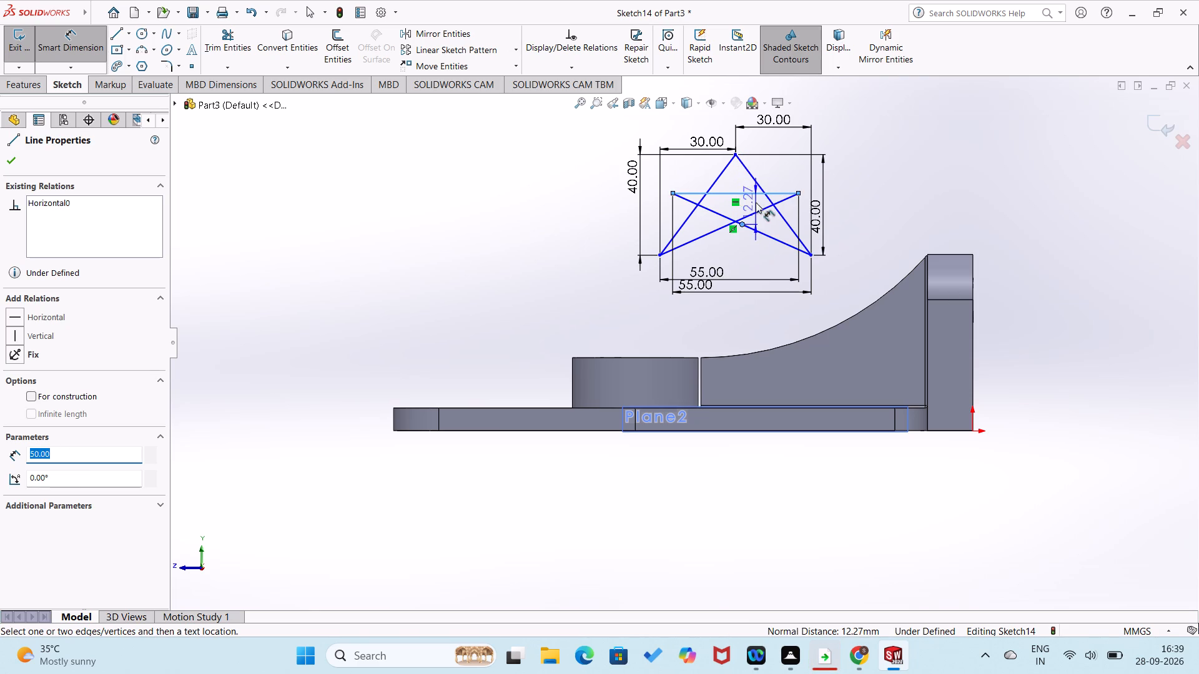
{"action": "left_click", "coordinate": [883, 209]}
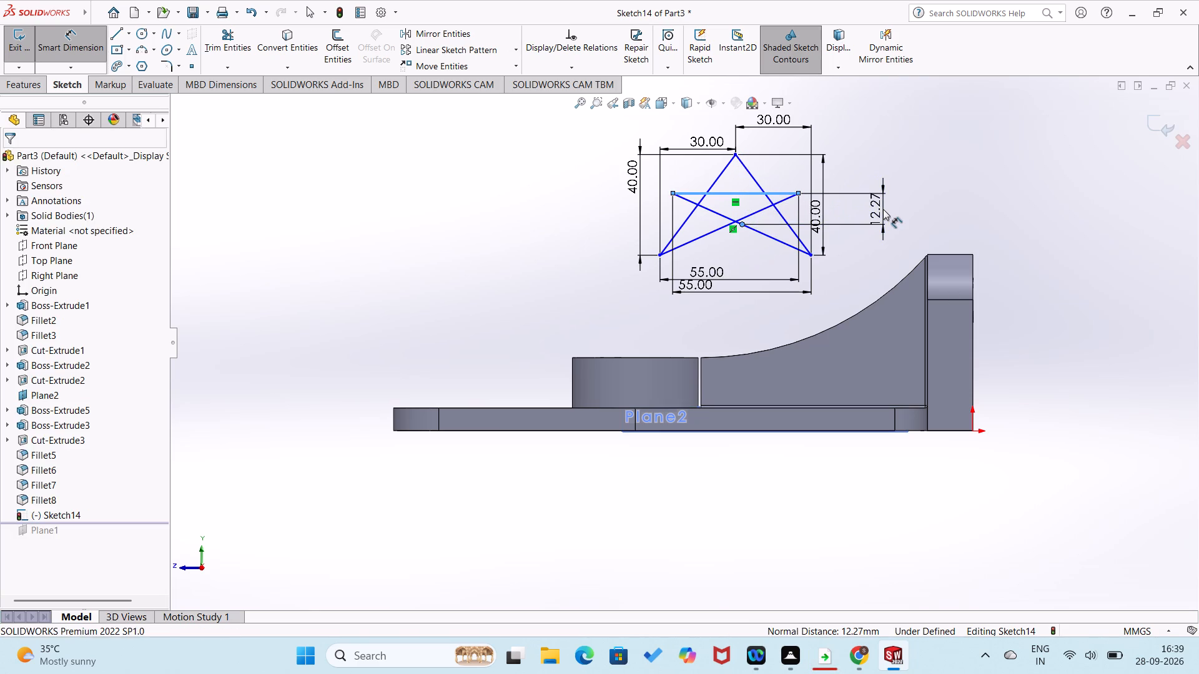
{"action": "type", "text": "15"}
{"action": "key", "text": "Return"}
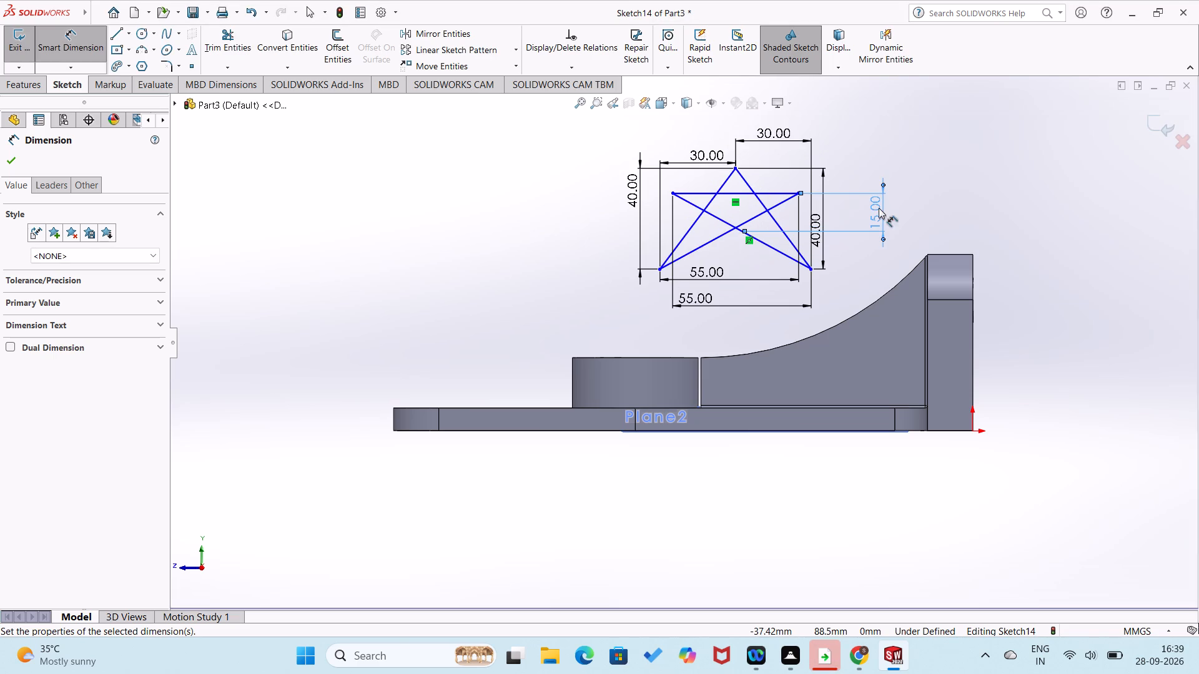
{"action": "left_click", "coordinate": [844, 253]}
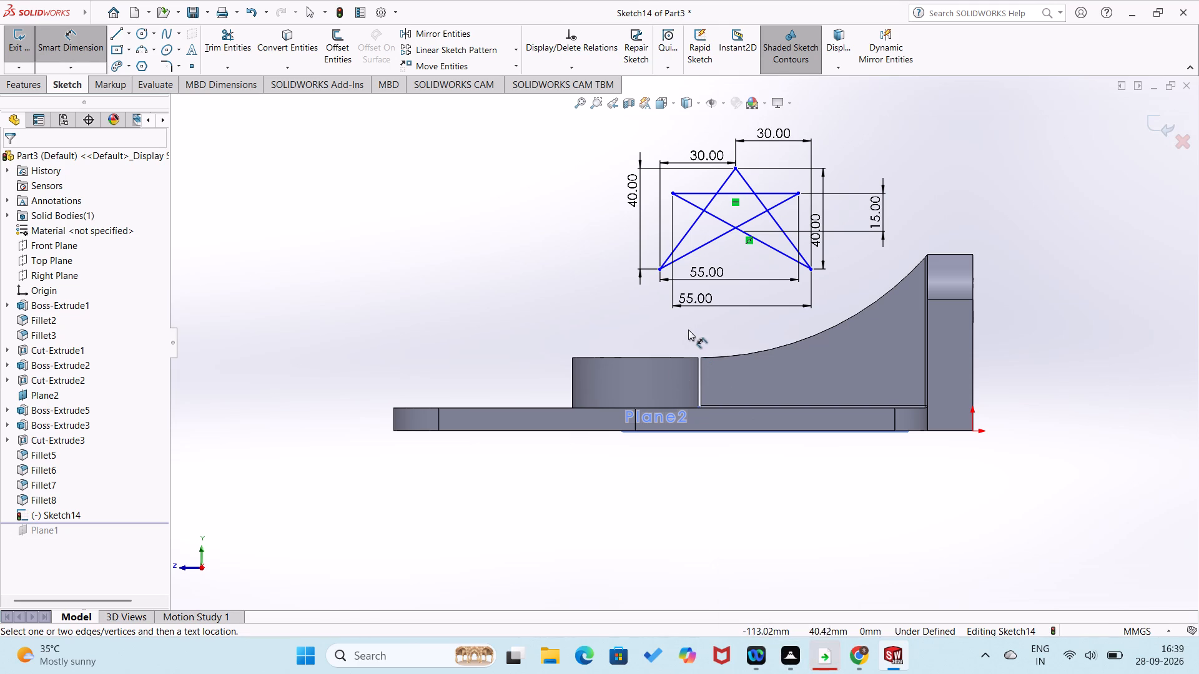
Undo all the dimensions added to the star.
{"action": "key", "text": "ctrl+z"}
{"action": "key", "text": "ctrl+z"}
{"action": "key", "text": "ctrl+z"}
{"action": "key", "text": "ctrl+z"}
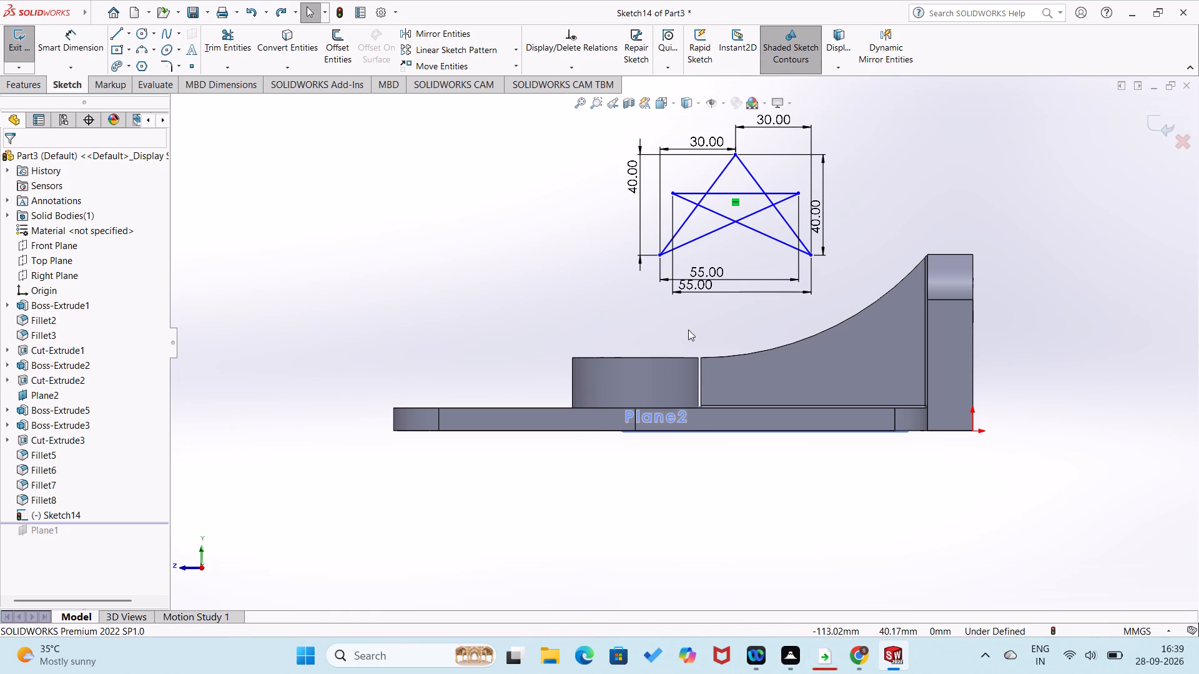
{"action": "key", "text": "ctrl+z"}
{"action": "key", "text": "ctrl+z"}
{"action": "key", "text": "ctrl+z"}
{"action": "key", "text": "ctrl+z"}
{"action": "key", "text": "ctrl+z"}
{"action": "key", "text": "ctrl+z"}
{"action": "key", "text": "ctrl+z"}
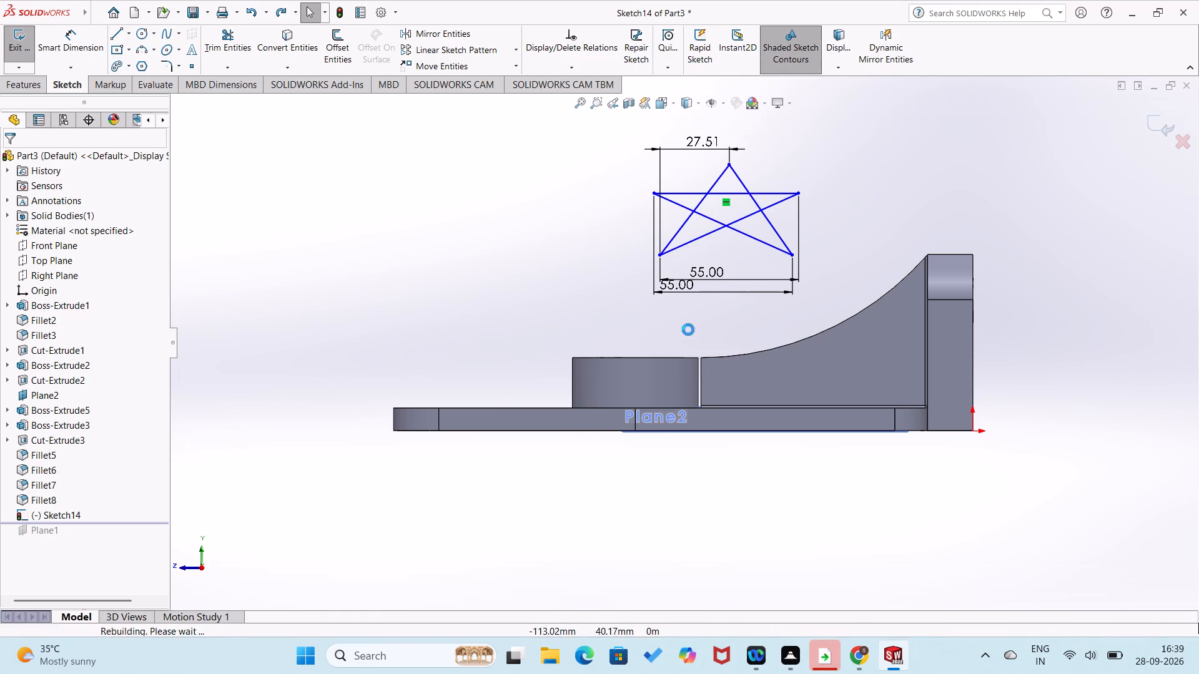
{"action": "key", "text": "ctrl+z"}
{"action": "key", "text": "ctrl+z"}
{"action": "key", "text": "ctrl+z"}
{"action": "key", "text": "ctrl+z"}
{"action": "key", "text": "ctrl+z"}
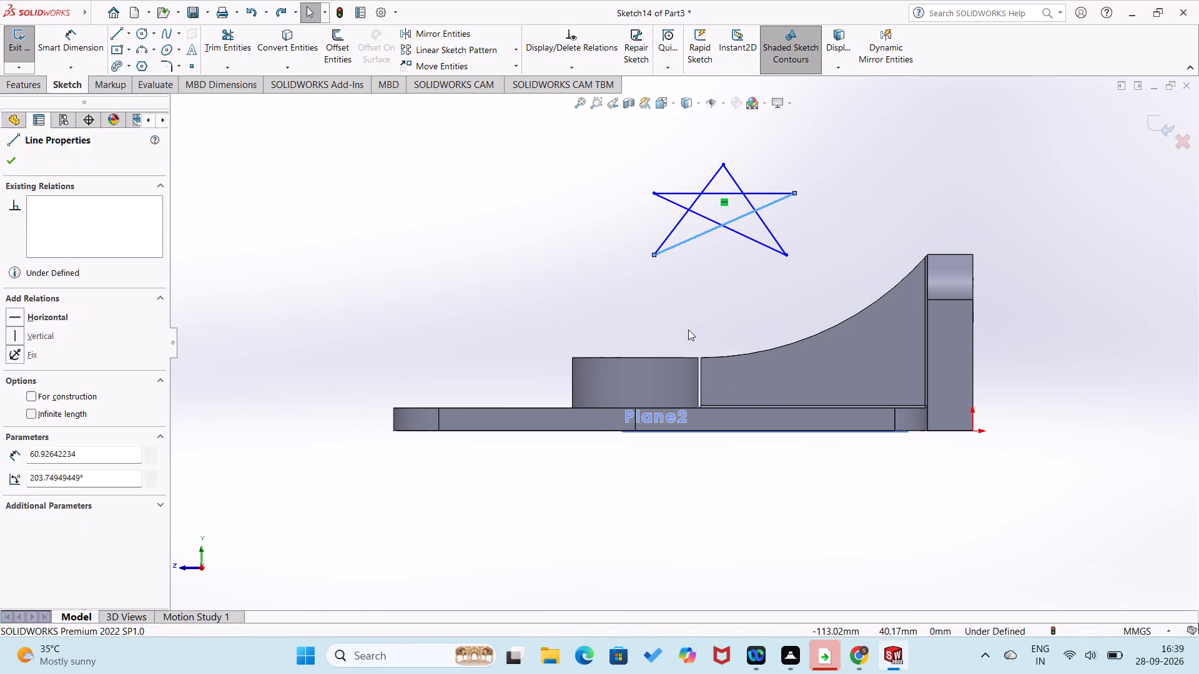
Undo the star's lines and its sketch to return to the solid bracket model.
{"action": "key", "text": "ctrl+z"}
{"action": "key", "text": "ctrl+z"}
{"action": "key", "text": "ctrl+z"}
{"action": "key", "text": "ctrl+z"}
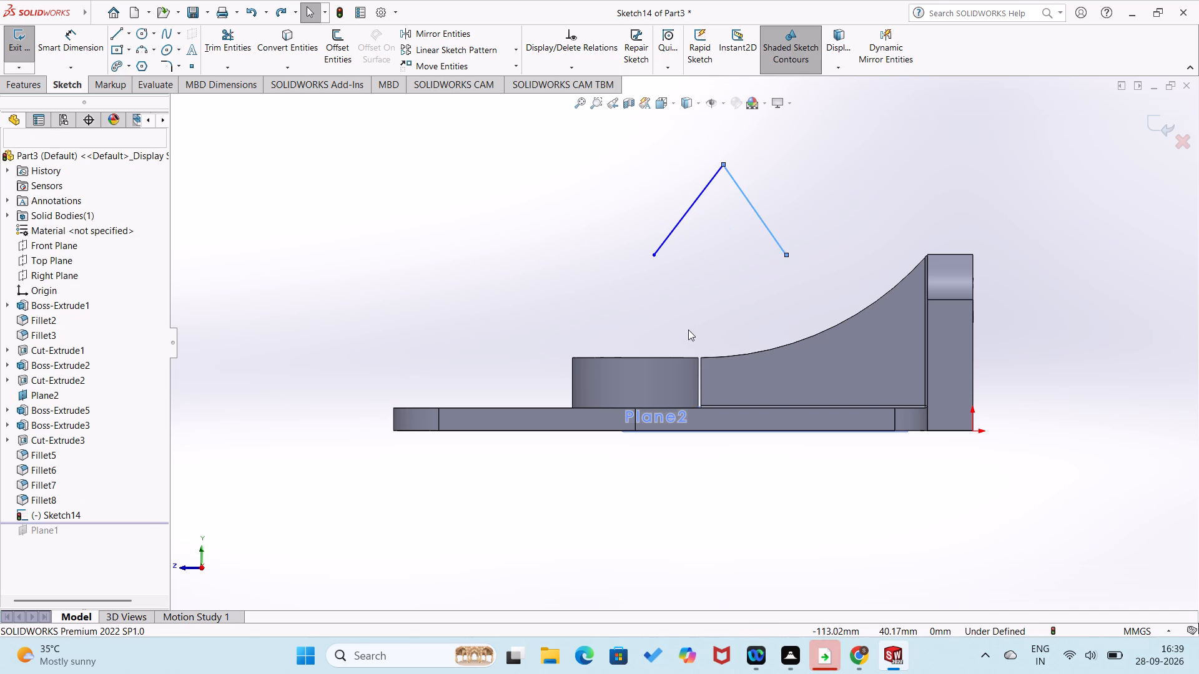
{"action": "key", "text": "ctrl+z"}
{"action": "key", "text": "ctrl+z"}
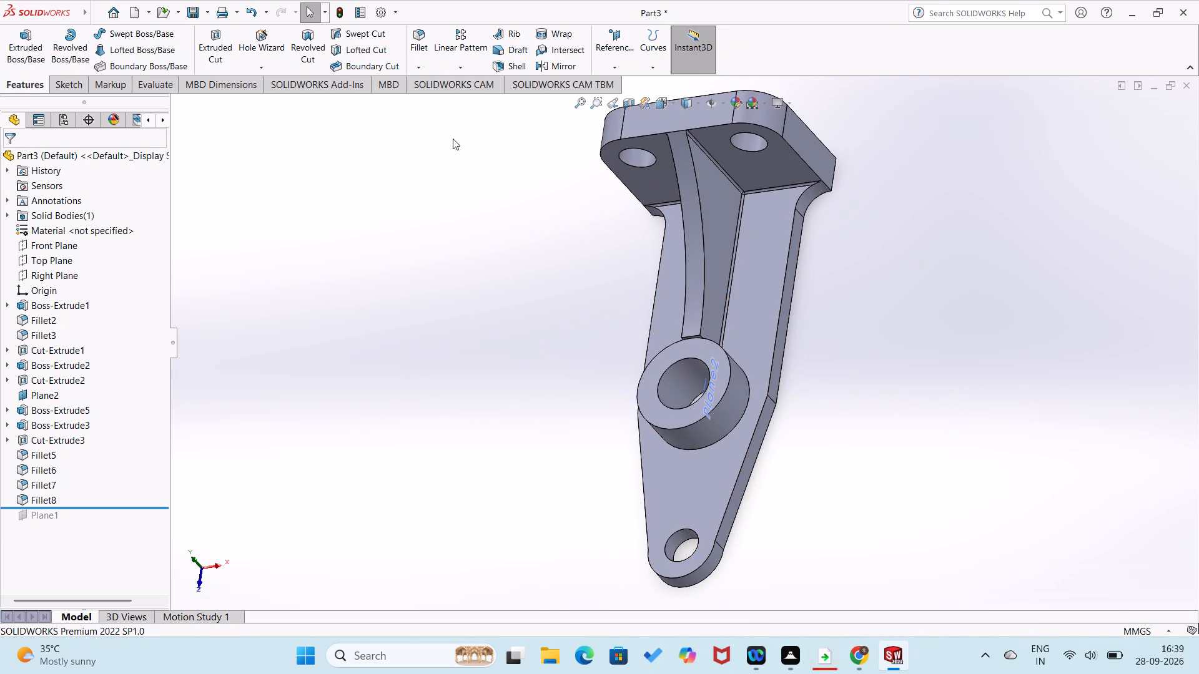
Fillet one long curved edge of the rib, on its side face, with a symmetric 1 mm radius.
{"action": "left_click", "coordinate": [420, 69]}
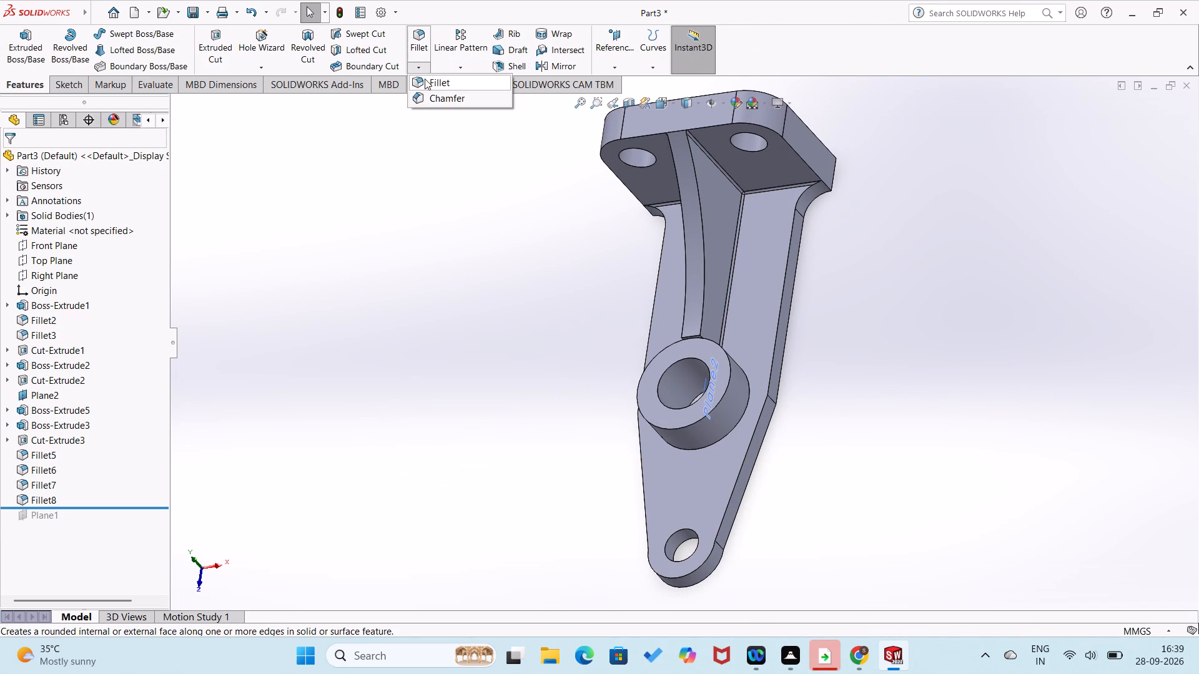
{"action": "left_click", "coordinate": [425, 79]}
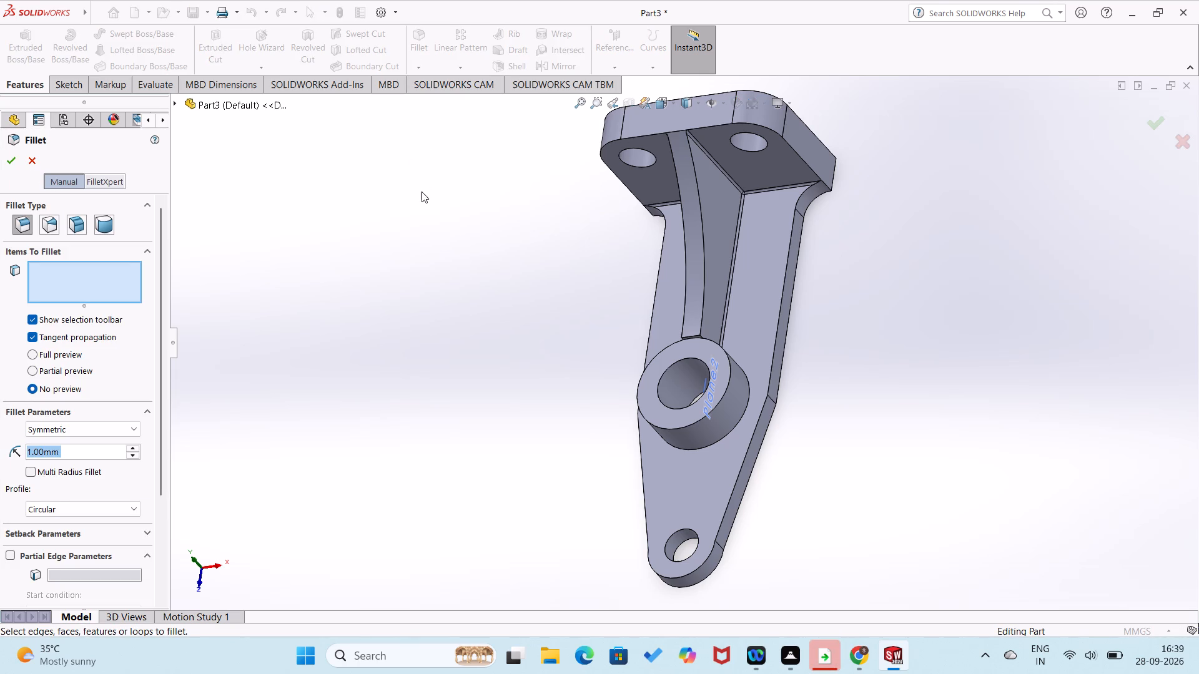
{"action": "left_click", "coordinate": [705, 246]}
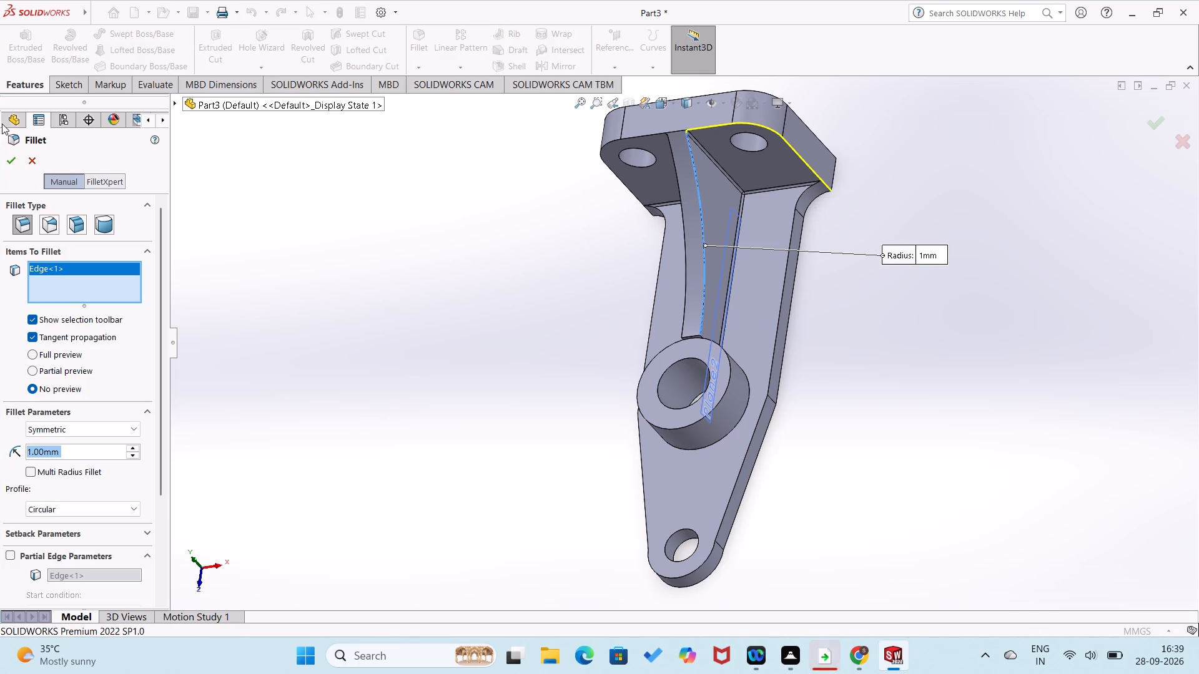
{"action": "left_click", "coordinate": [8, 156]}
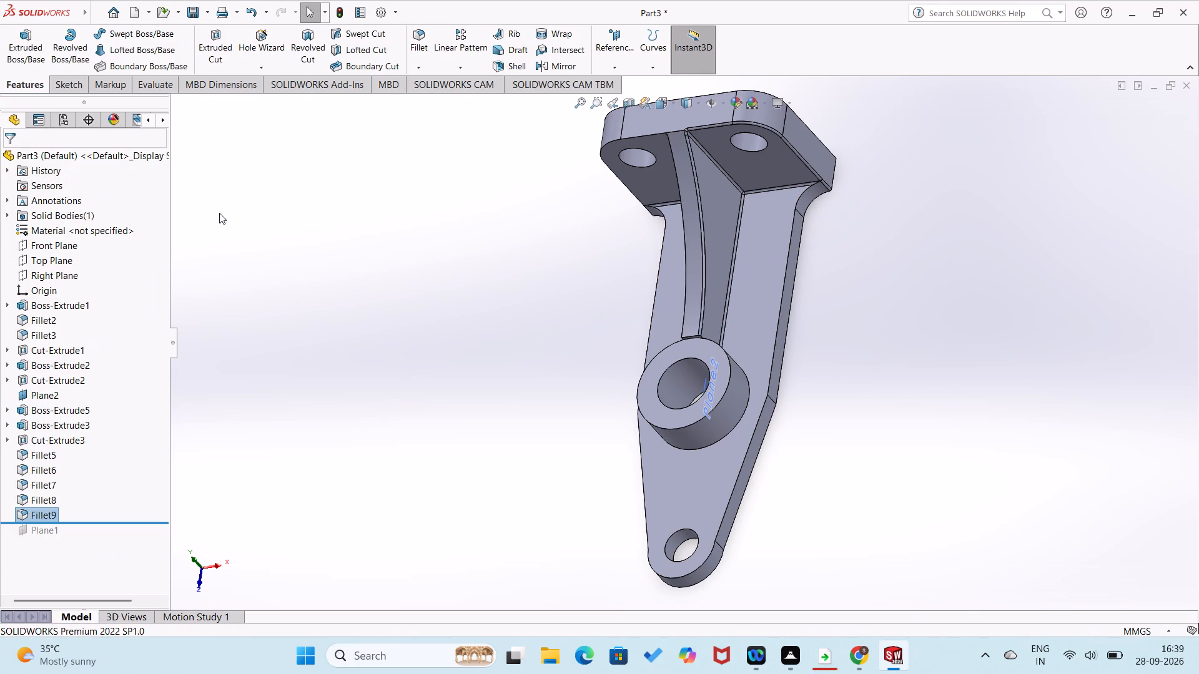
{"action": "middle_click_drag", "start_coordinate": [422, 270], "coordinate": [461, 277]}
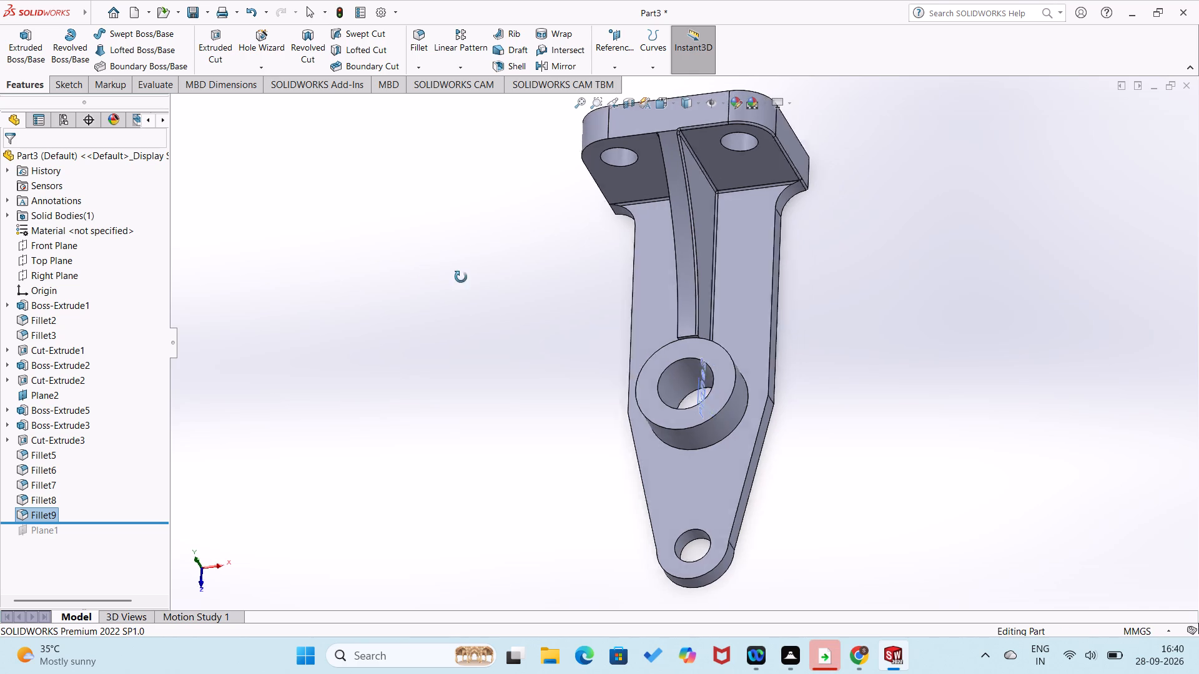
Fillet the rib's remaining long curved edge, on its opposite side face, with a symmetric 1 mm radius.
{"action": "middle_click_drag", "start_coordinate": [461, 277], "coordinate": [485, 283]}
{"action": "left_click", "coordinate": [423, 71]}
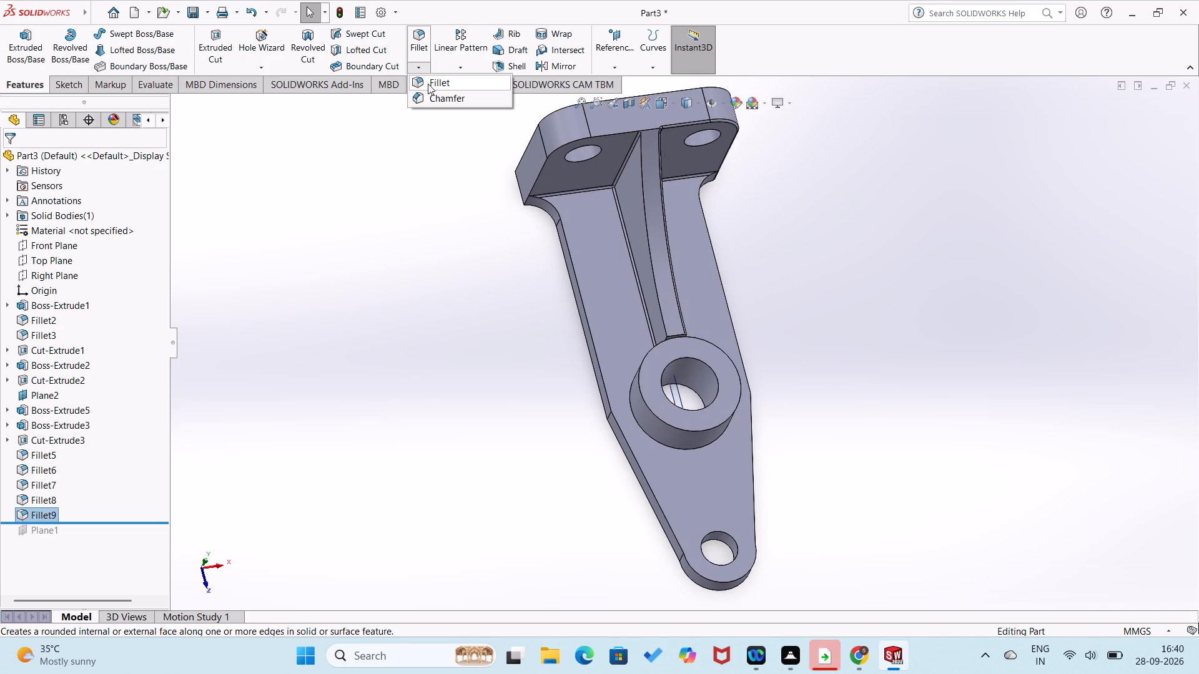
{"action": "left_click", "coordinate": [428, 84]}
{"action": "left_click", "coordinate": [649, 235]}
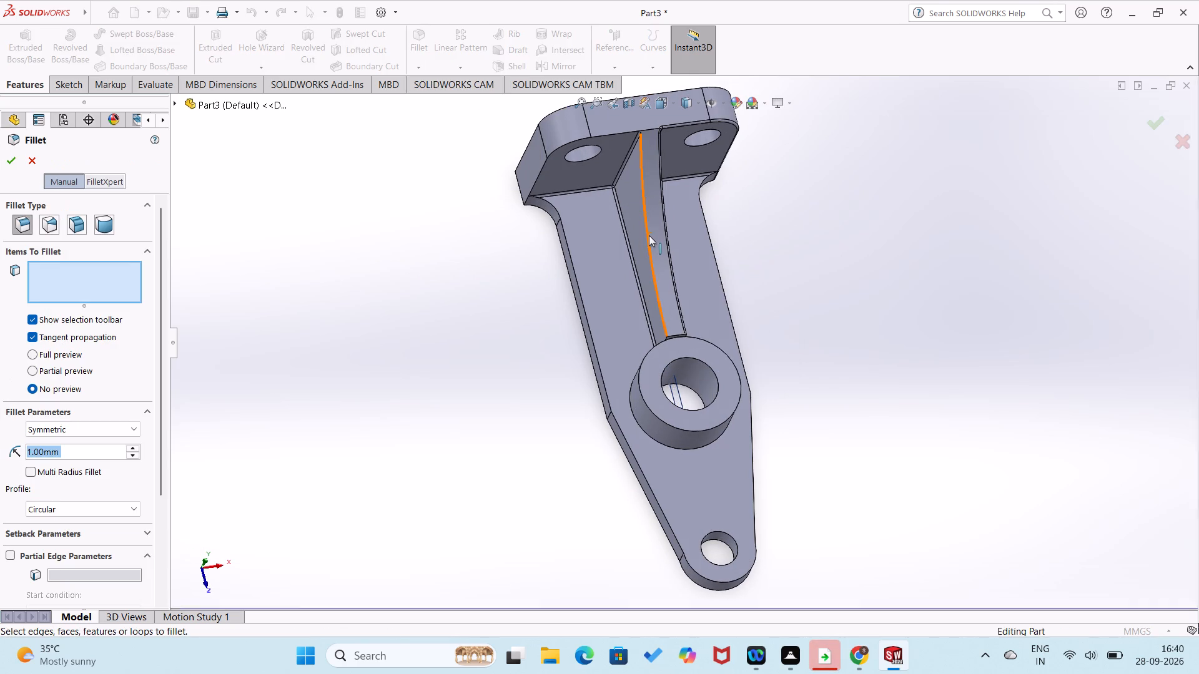
{"action": "left_click", "coordinate": [12, 157]}
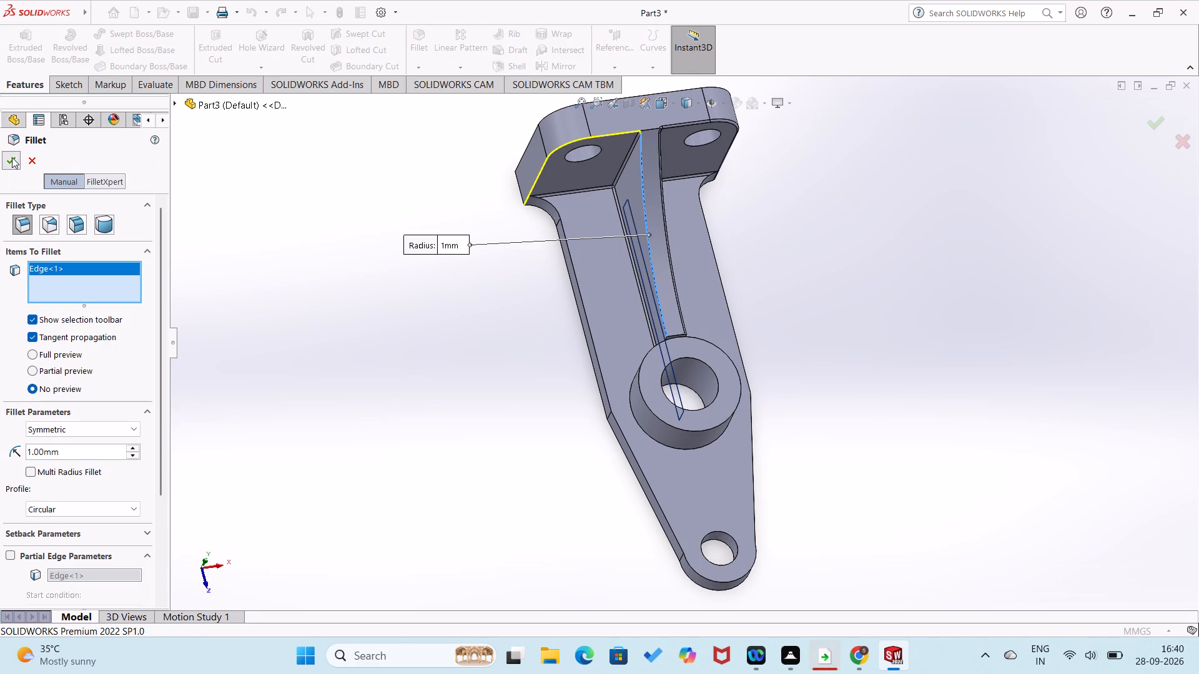
{"action": "left_click", "coordinate": [287, 256]}
Fillet the arm's boss-side outer edges, both long upper side edges and both tapered lower edges, with a symmetric 1 mm radius.
{"action": "middle_click_drag", "start_coordinate": [365, 266], "coordinate": [363, 266]}
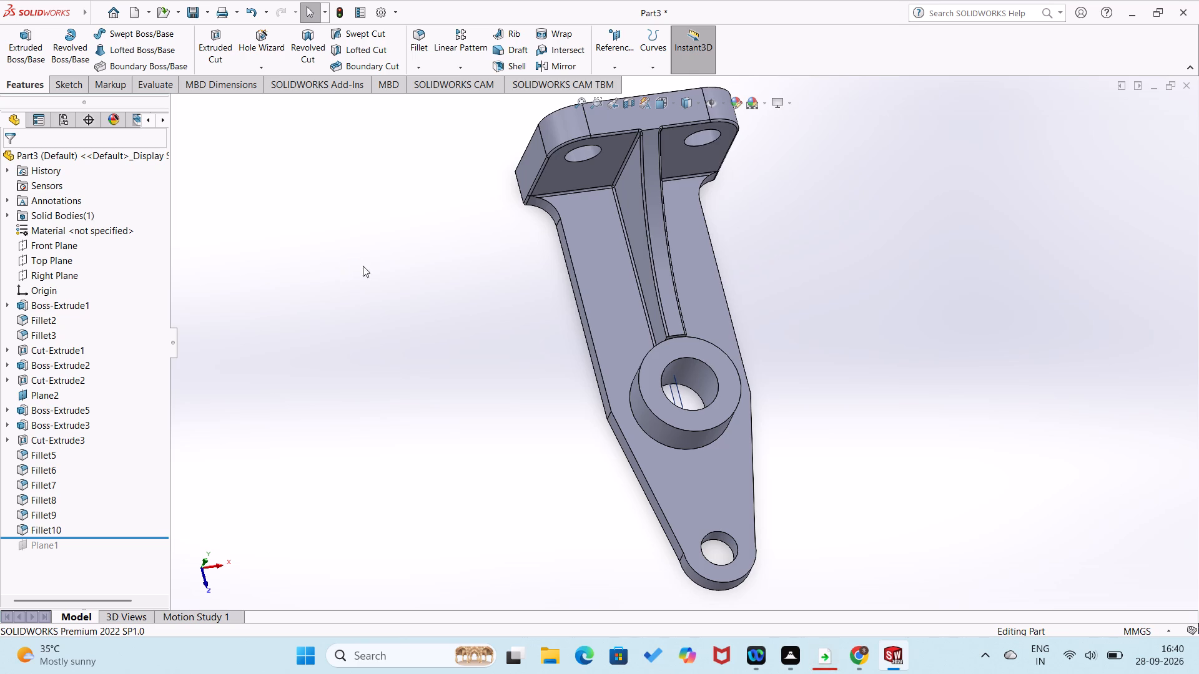
{"action": "middle_click_drag", "start_coordinate": [363, 266], "coordinate": [277, 273]}
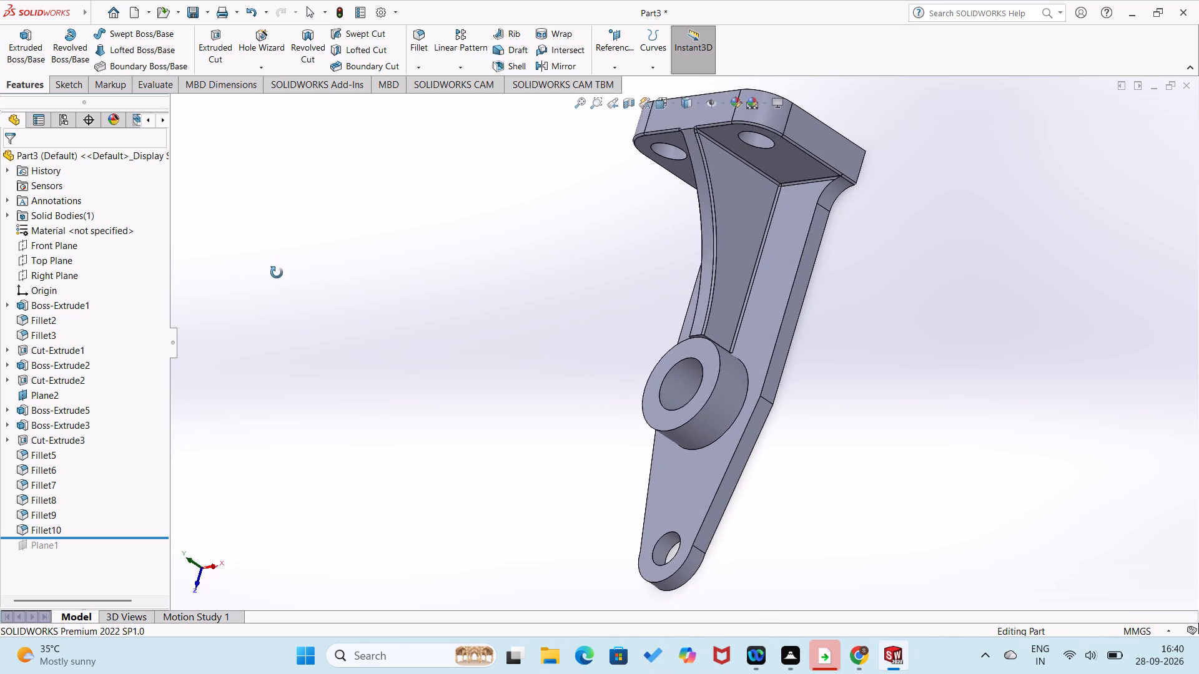
{"action": "middle_click_drag", "start_coordinate": [277, 273], "coordinate": [277, 273]}
{"action": "left_click", "coordinate": [427, 69]}
{"action": "left_click", "coordinate": [434, 84]}
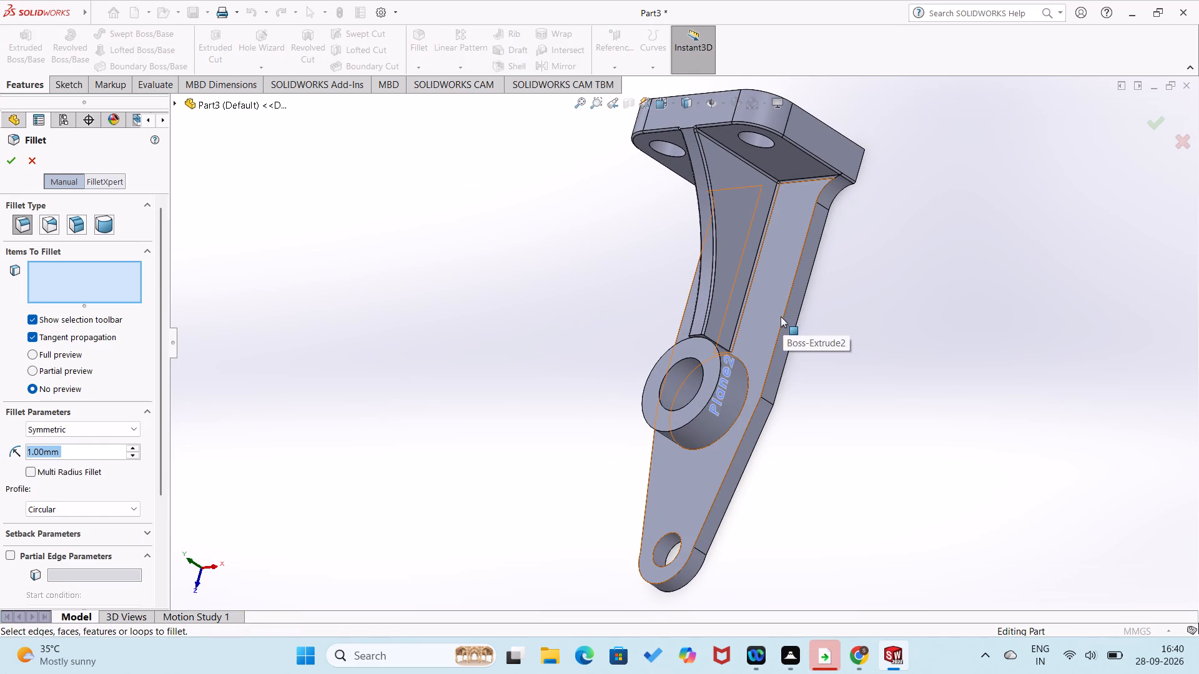
{"action": "scroll", "coordinate": [781, 313], "scroll_direction": "down", "scroll_amount": 6}
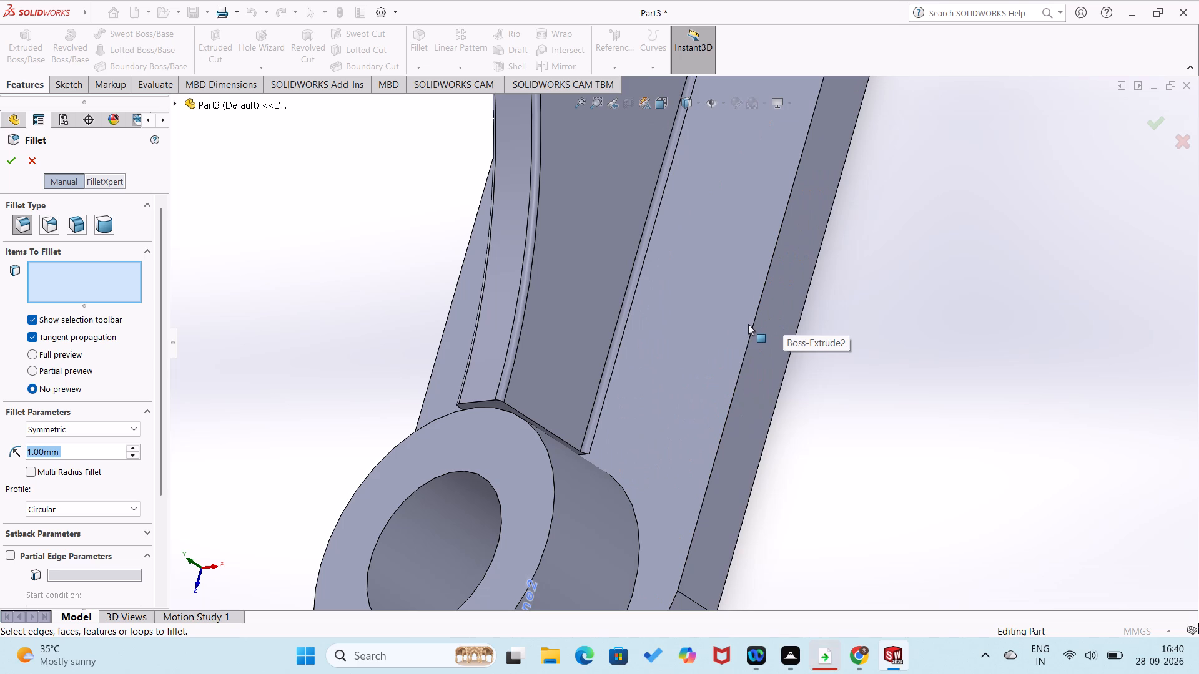
{"action": "left_click", "coordinate": [753, 330]}
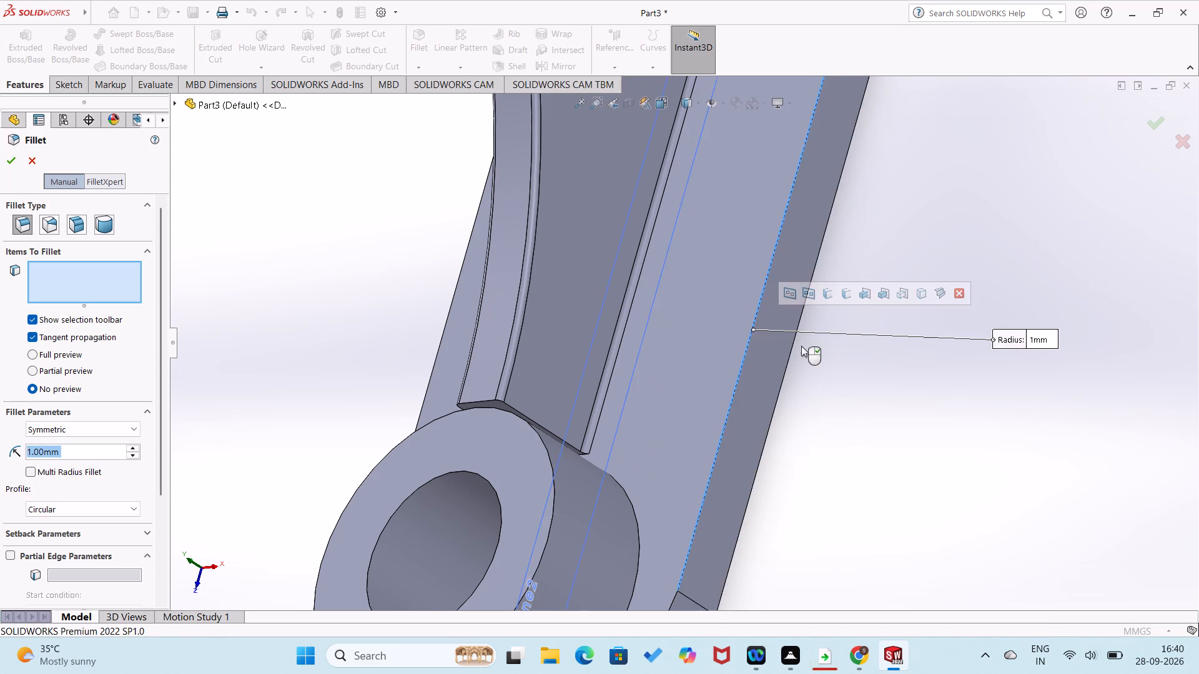
{"action": "scroll", "coordinate": [806, 347], "scroll_direction": "up", "scroll_amount": 5}
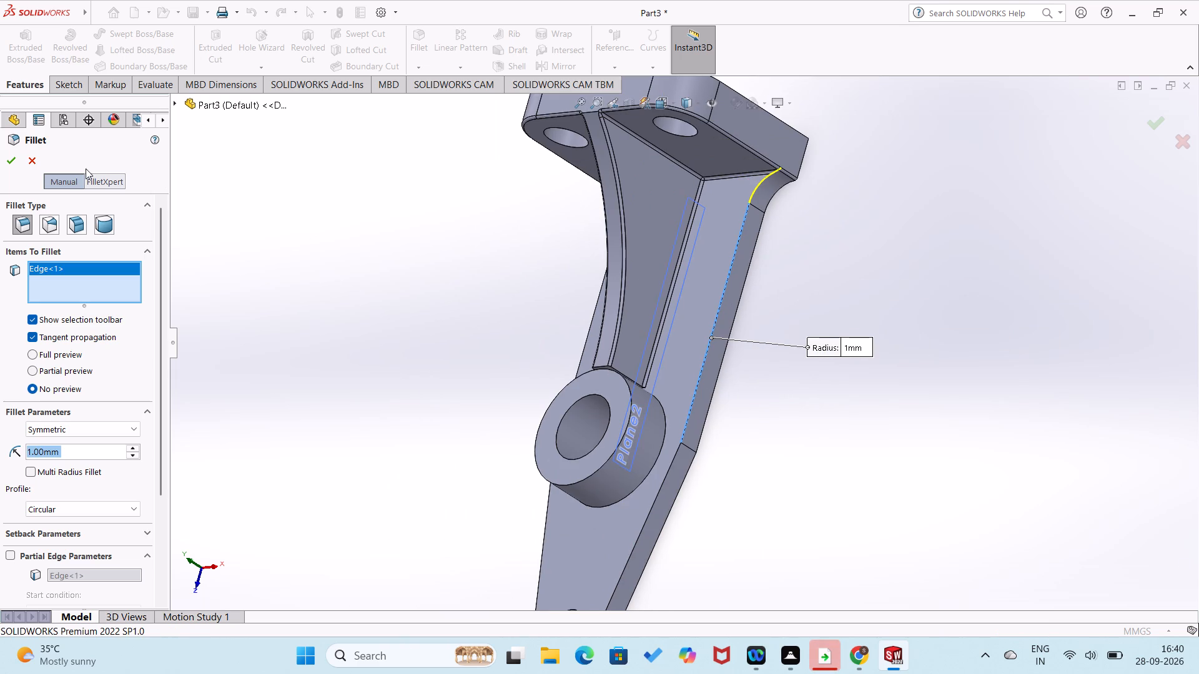
{"action": "middle_click_drag", "start_coordinate": [256, 235], "coordinate": [406, 305]}
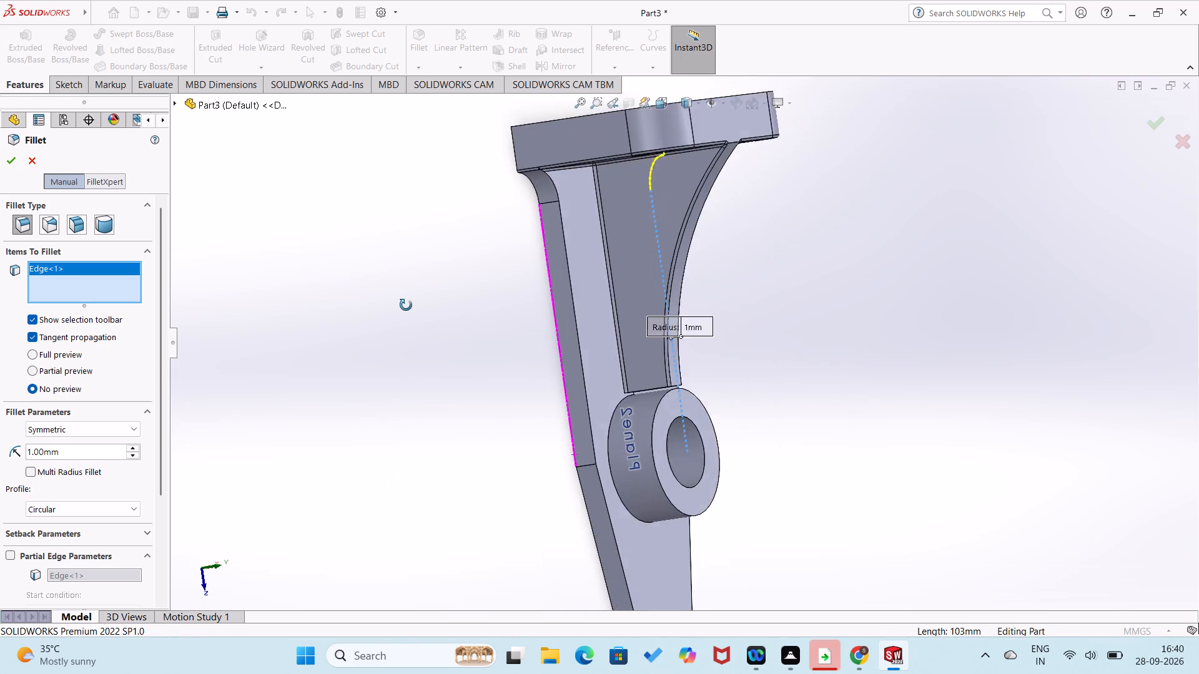
{"action": "middle_click_drag", "start_coordinate": [406, 305], "coordinate": [428, 310]}
{"action": "left_click", "coordinate": [580, 334]}
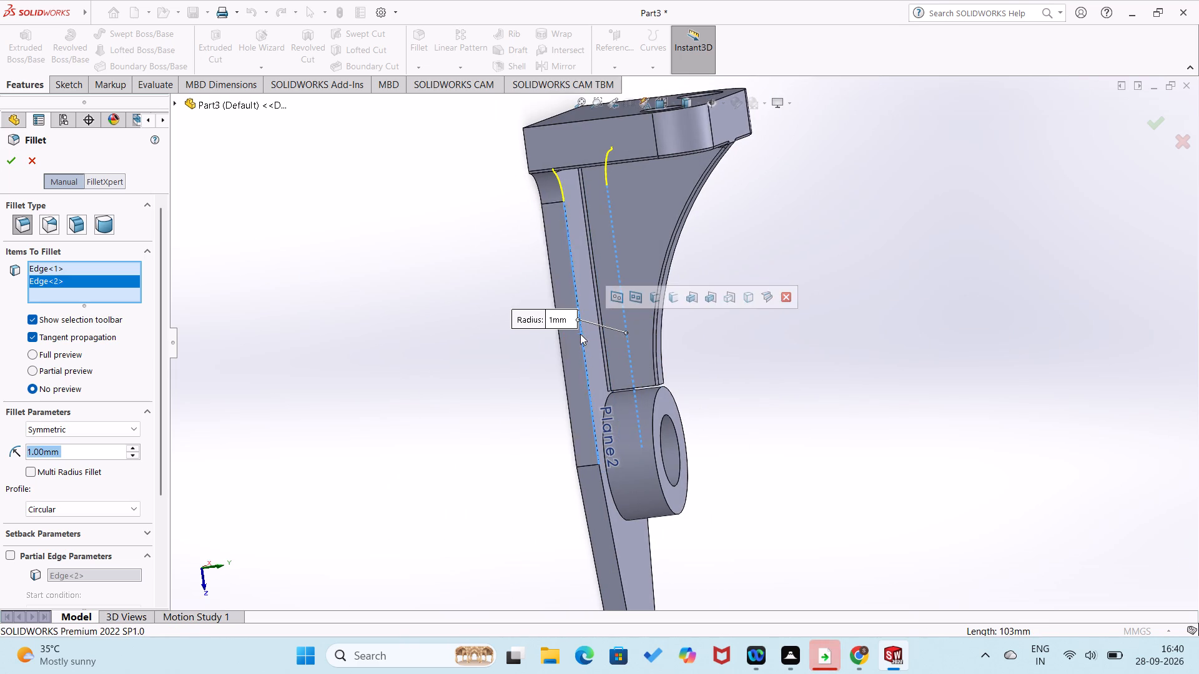
{"action": "scroll", "coordinate": [396, 320], "scroll_direction": "up", "scroll_amount": 3}
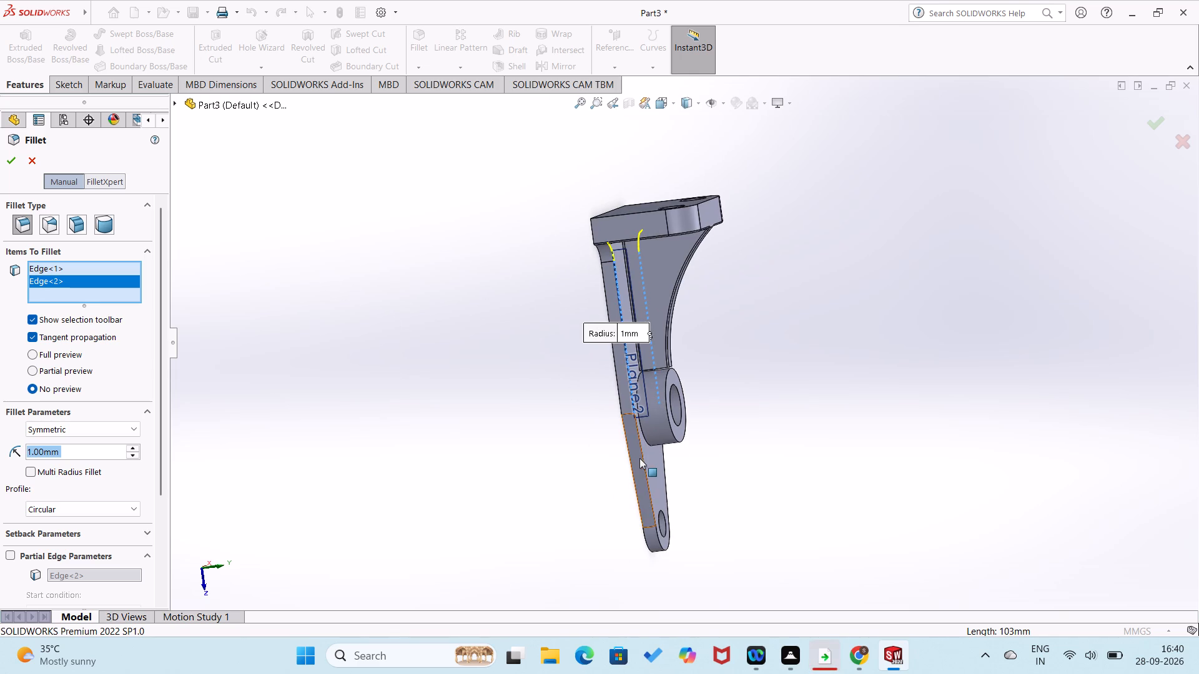
{"action": "scroll", "coordinate": [643, 453], "scroll_direction": "down", "scroll_amount": 9}
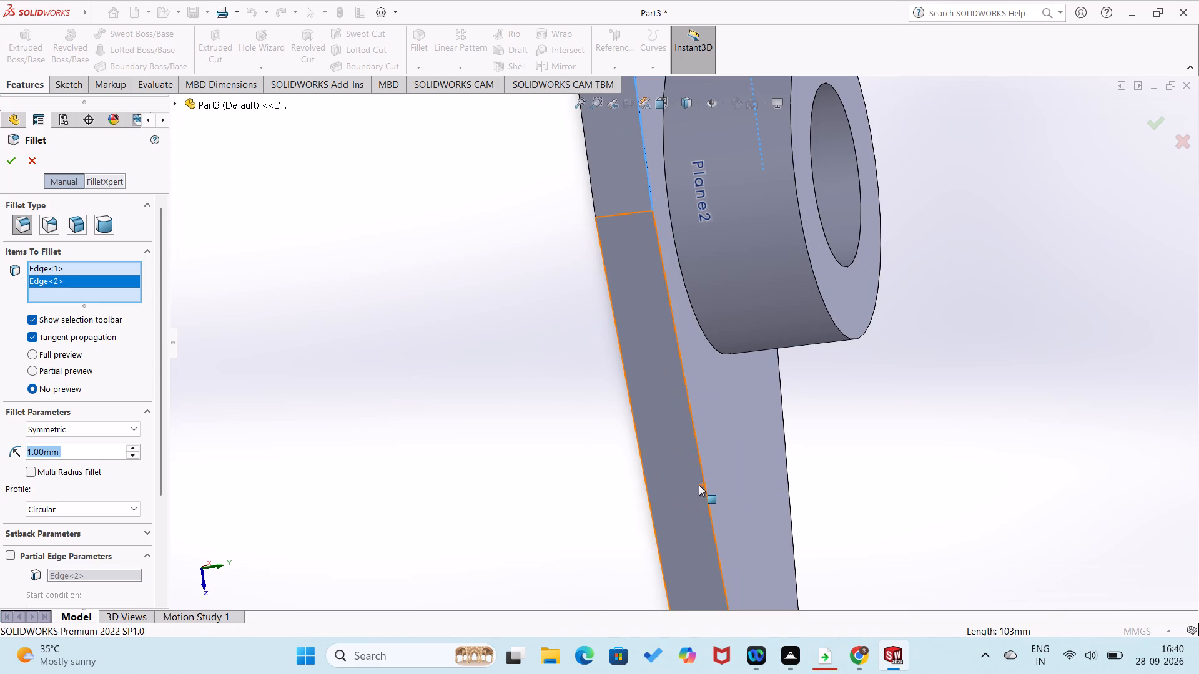
{"action": "left_click", "coordinate": [705, 487]}
{"action": "scroll", "coordinate": [734, 489], "scroll_direction": "up", "scroll_amount": 3}
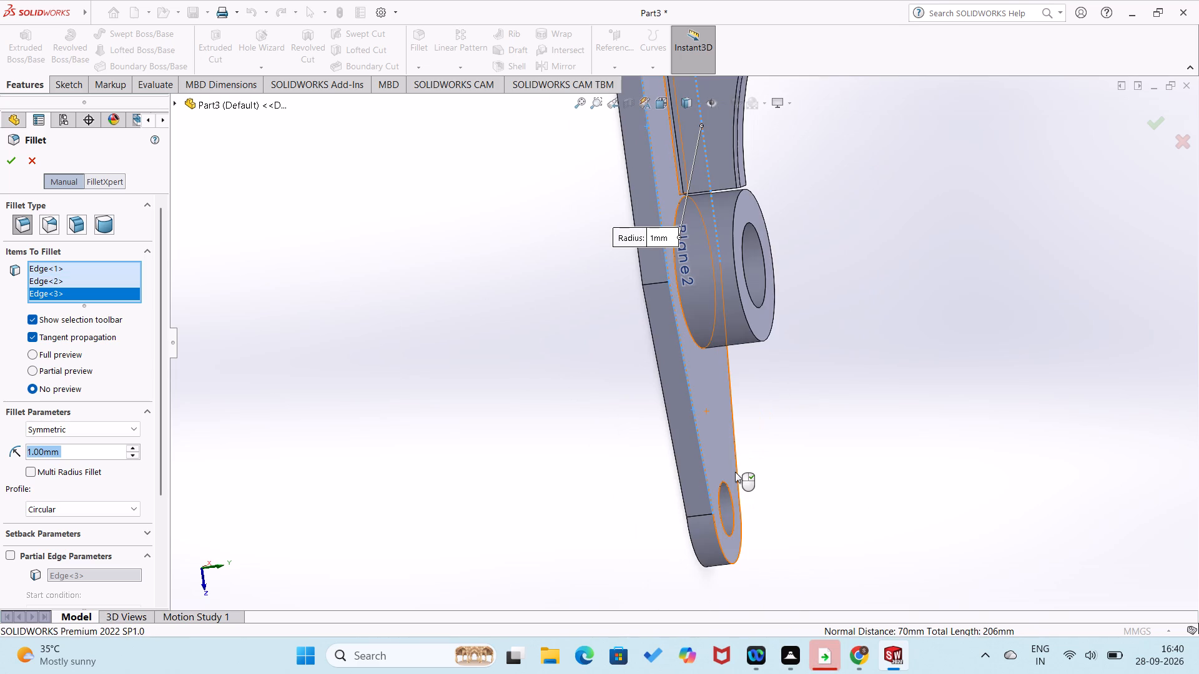
{"action": "middle_click_drag", "start_coordinate": [759, 462], "coordinate": [703, 483]}
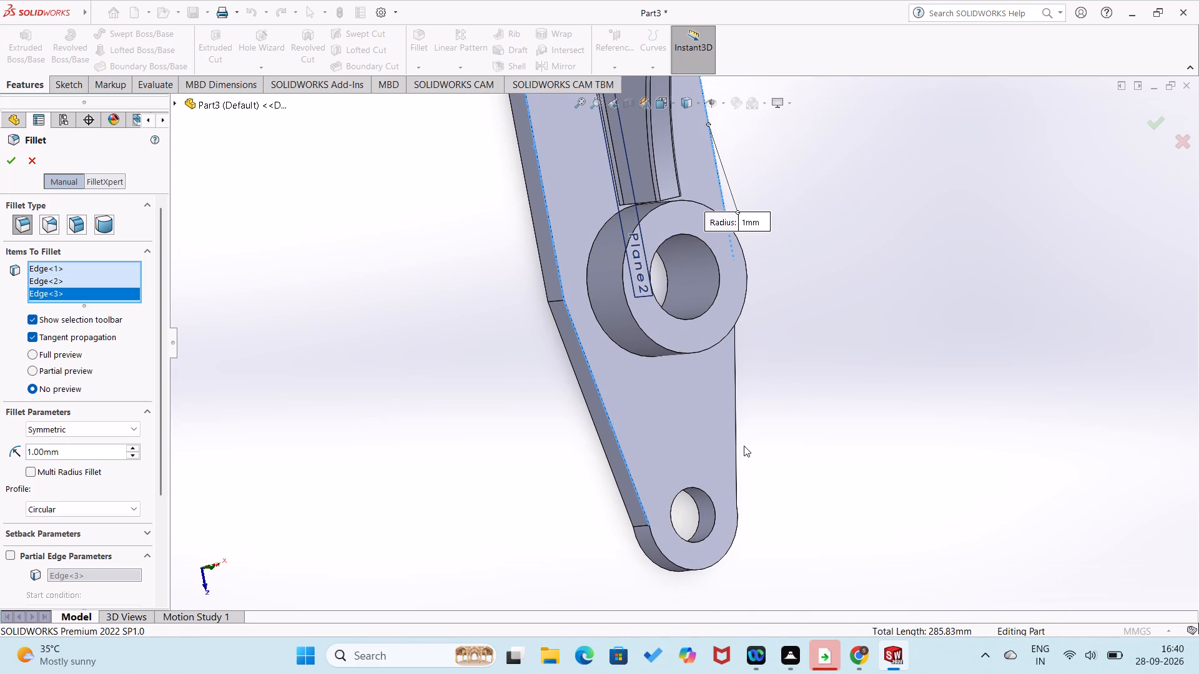
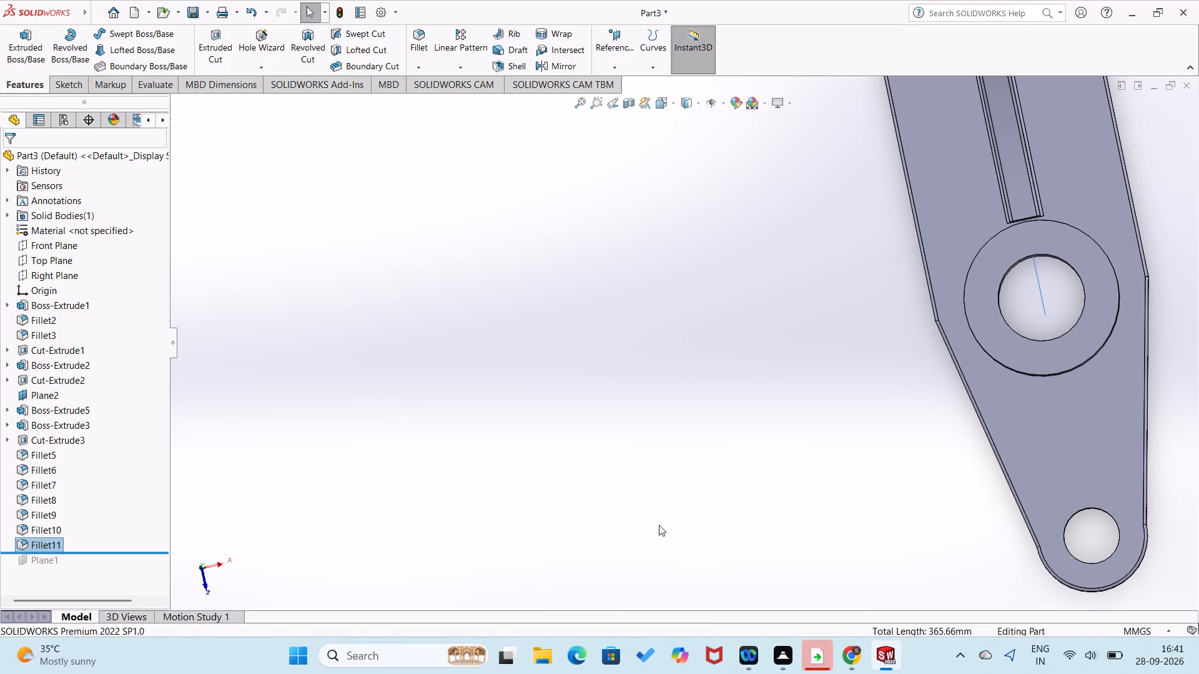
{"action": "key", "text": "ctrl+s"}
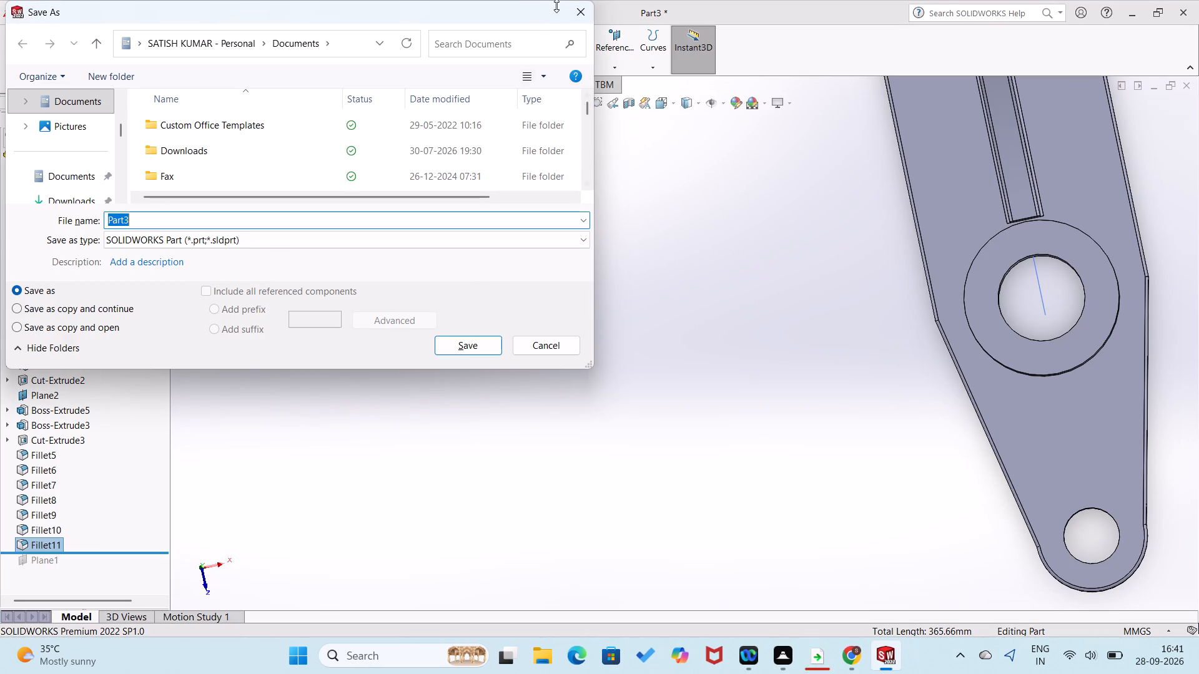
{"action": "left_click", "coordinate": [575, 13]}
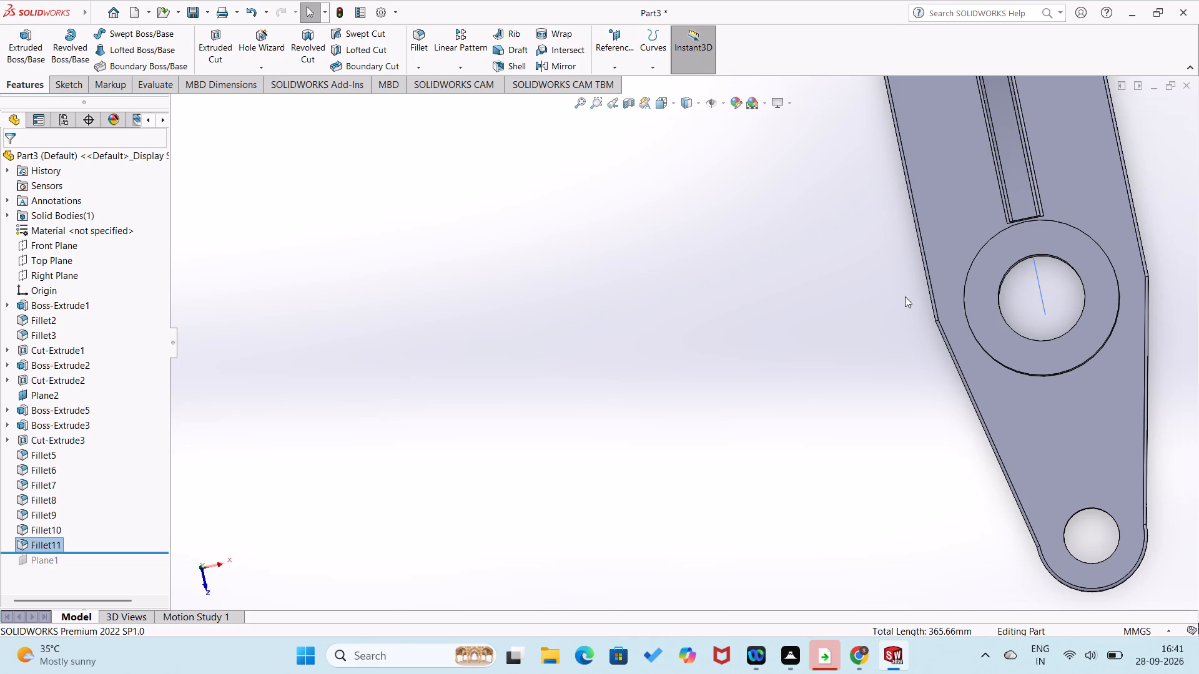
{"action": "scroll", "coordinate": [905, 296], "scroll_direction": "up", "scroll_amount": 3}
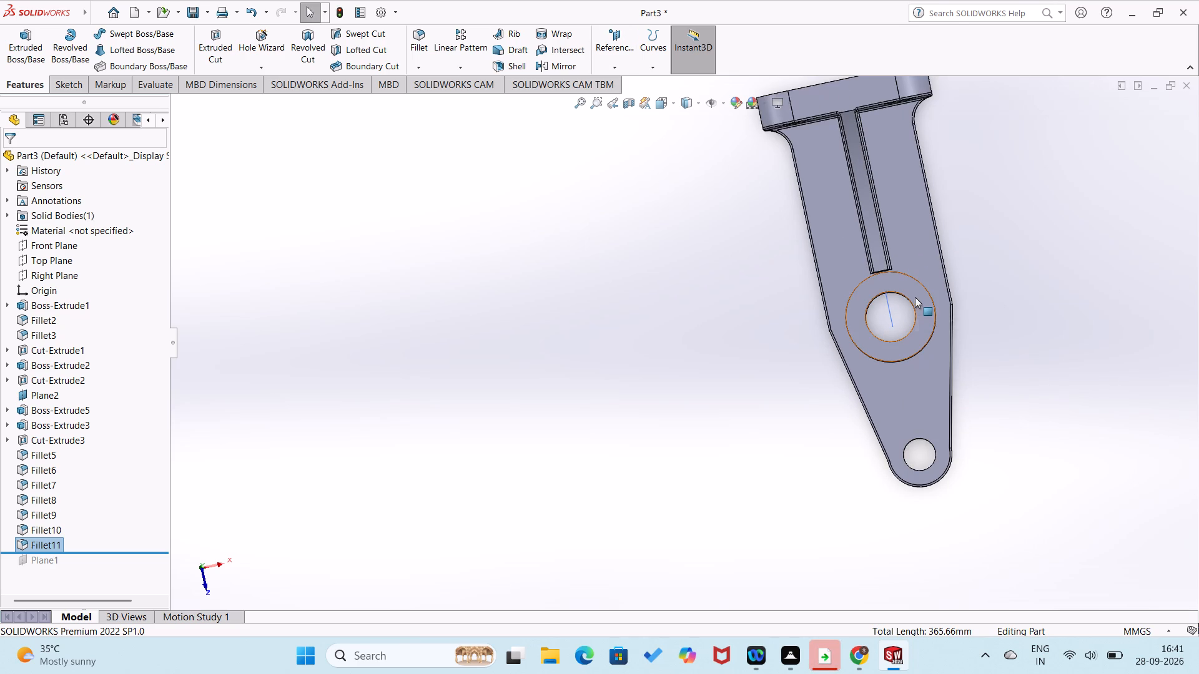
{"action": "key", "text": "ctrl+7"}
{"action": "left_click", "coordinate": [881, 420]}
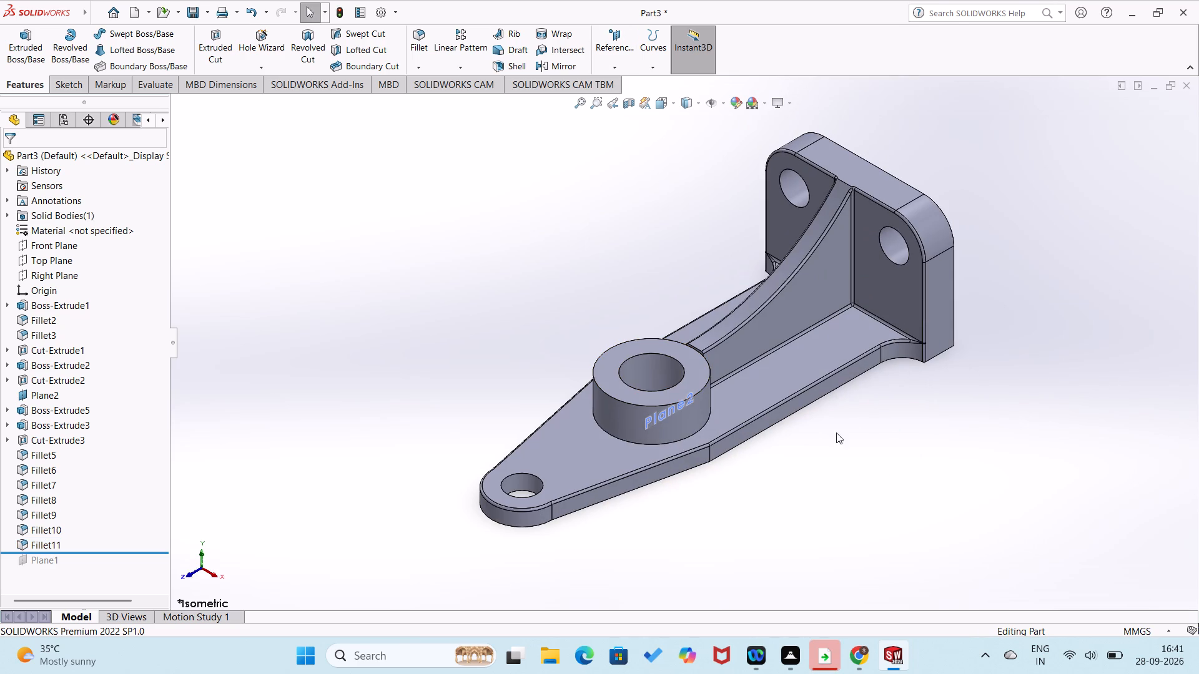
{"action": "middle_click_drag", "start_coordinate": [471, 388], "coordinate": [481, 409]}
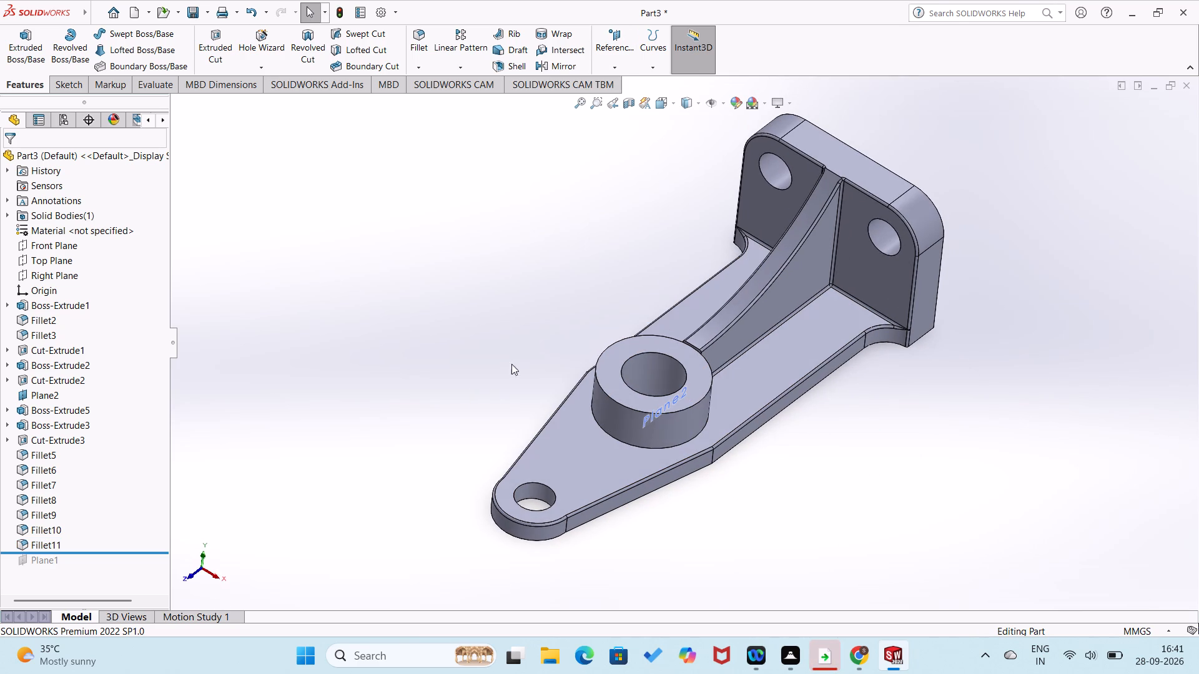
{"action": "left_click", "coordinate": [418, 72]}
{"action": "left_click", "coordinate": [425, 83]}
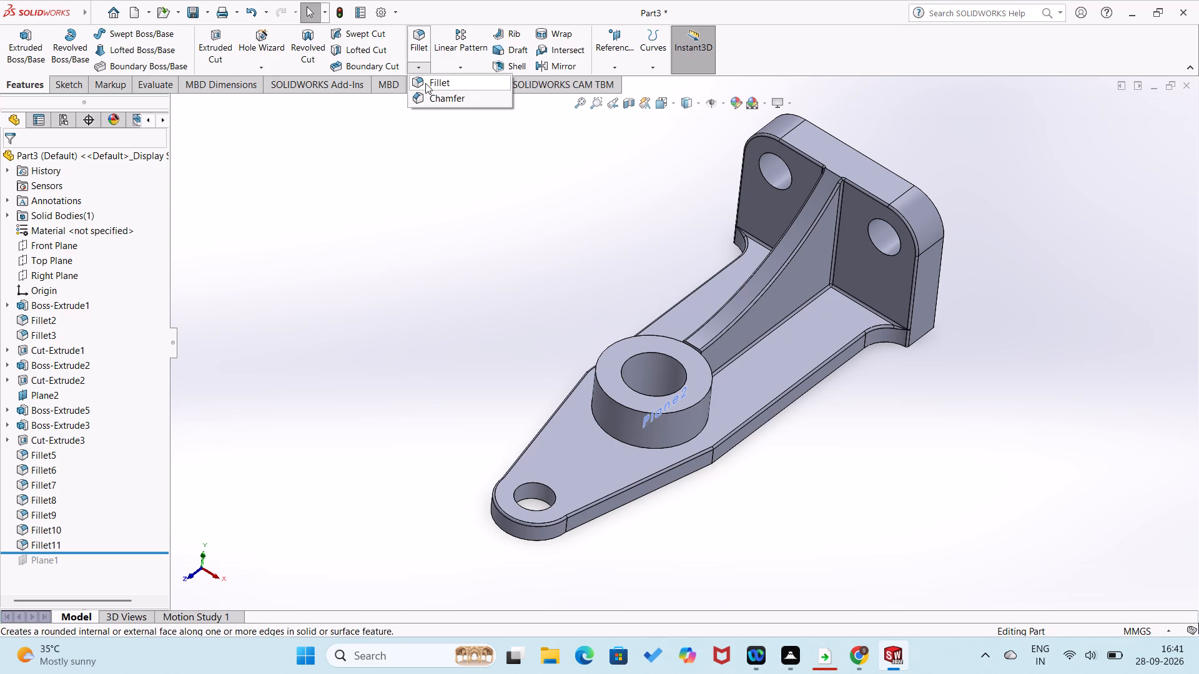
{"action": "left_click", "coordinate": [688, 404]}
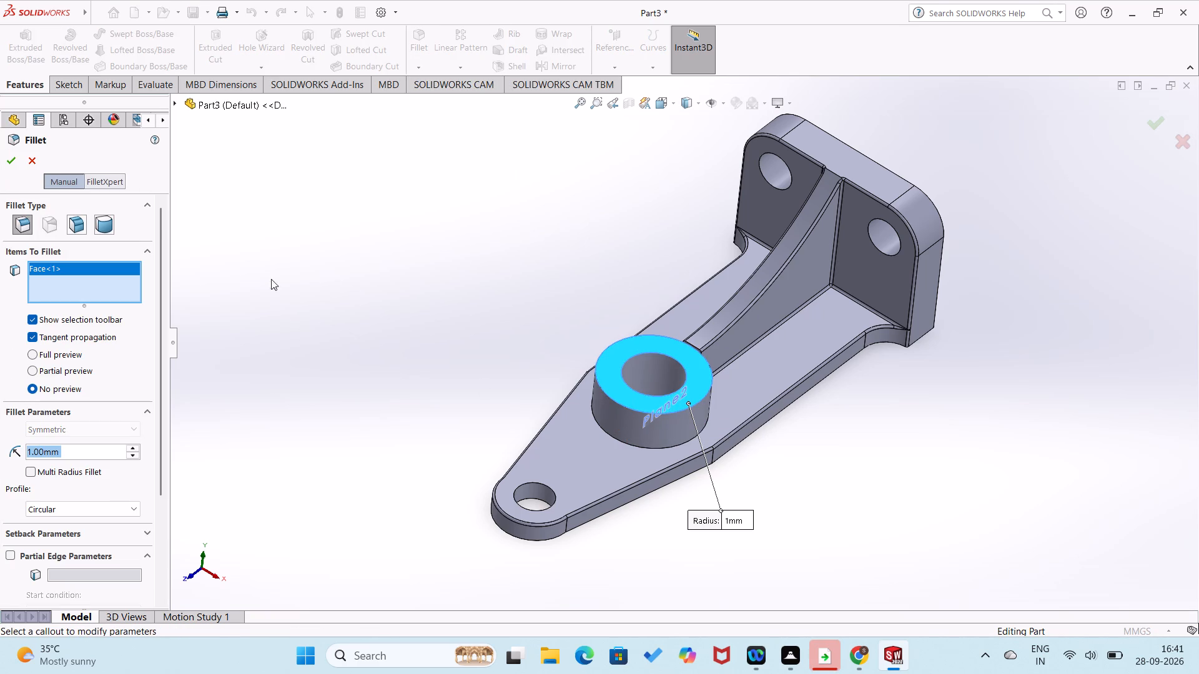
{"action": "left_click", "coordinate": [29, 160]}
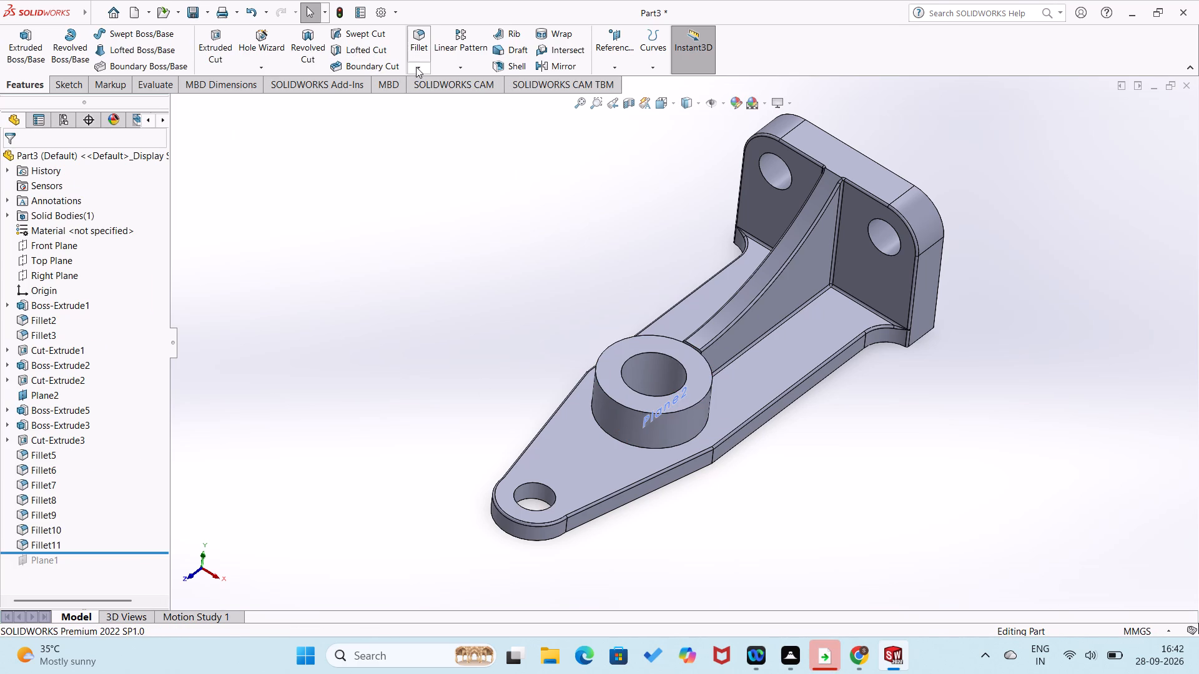
Fillet the boss's top outer edge and the upper edge of the hole at the arm's rounded tip with a symmetric 1 mm radius.
{"action": "left_click", "coordinate": [419, 67]}
{"action": "left_click", "coordinate": [423, 83]}
{"action": "scroll", "coordinate": [693, 403], "scroll_direction": "down", "scroll_amount": 5}
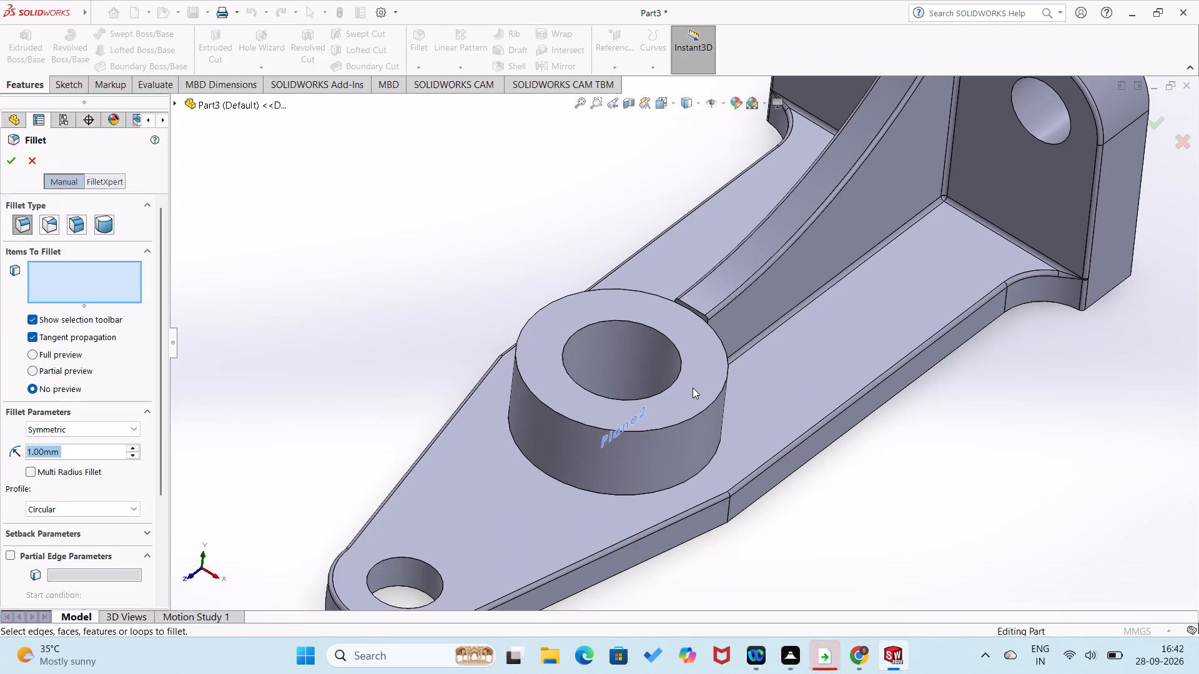
{"action": "left_click", "coordinate": [686, 420]}
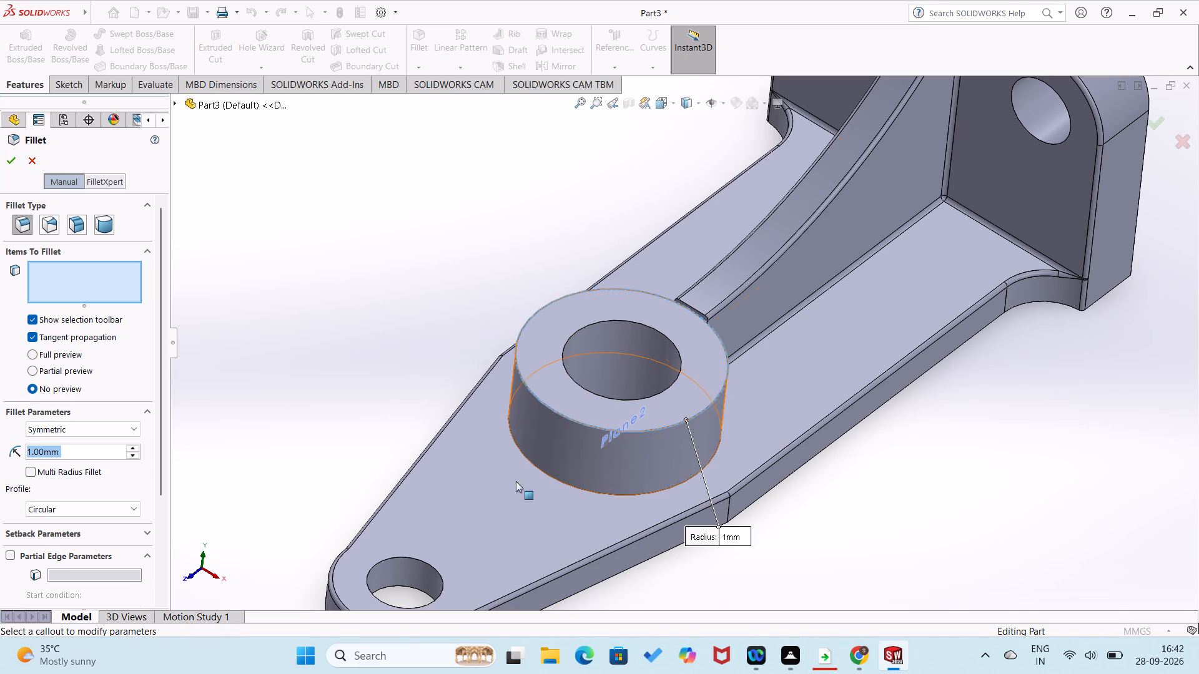
{"action": "left_click", "coordinate": [420, 559]}
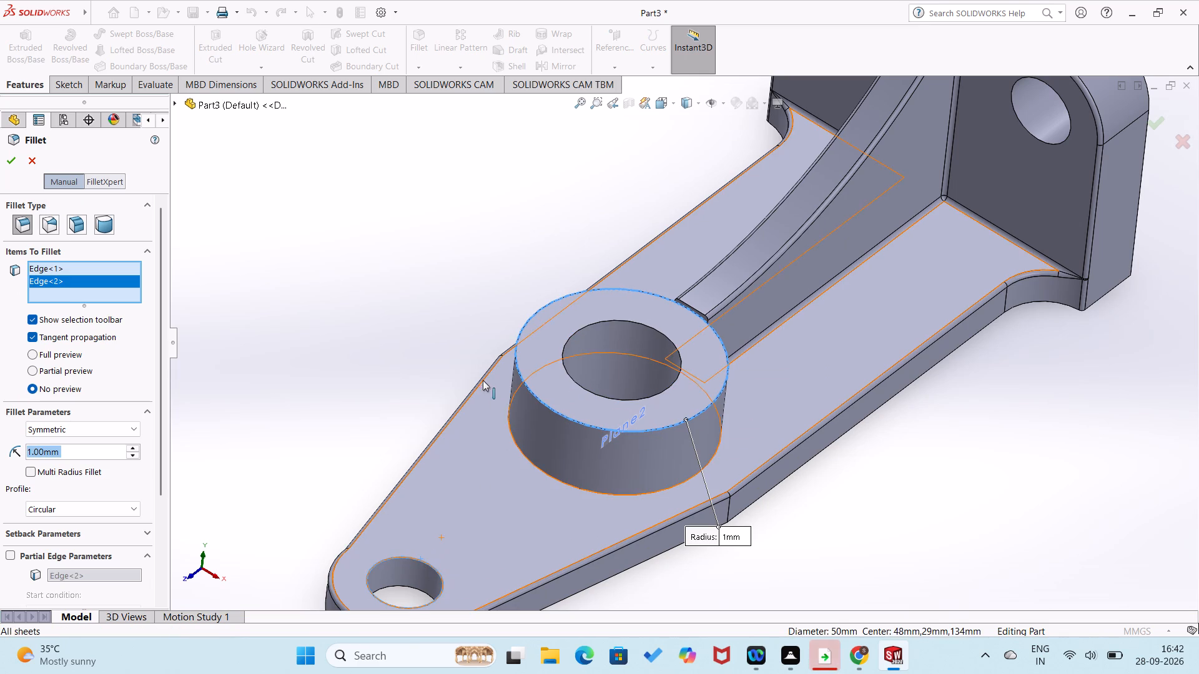
{"action": "left_click", "coordinate": [14, 168]}
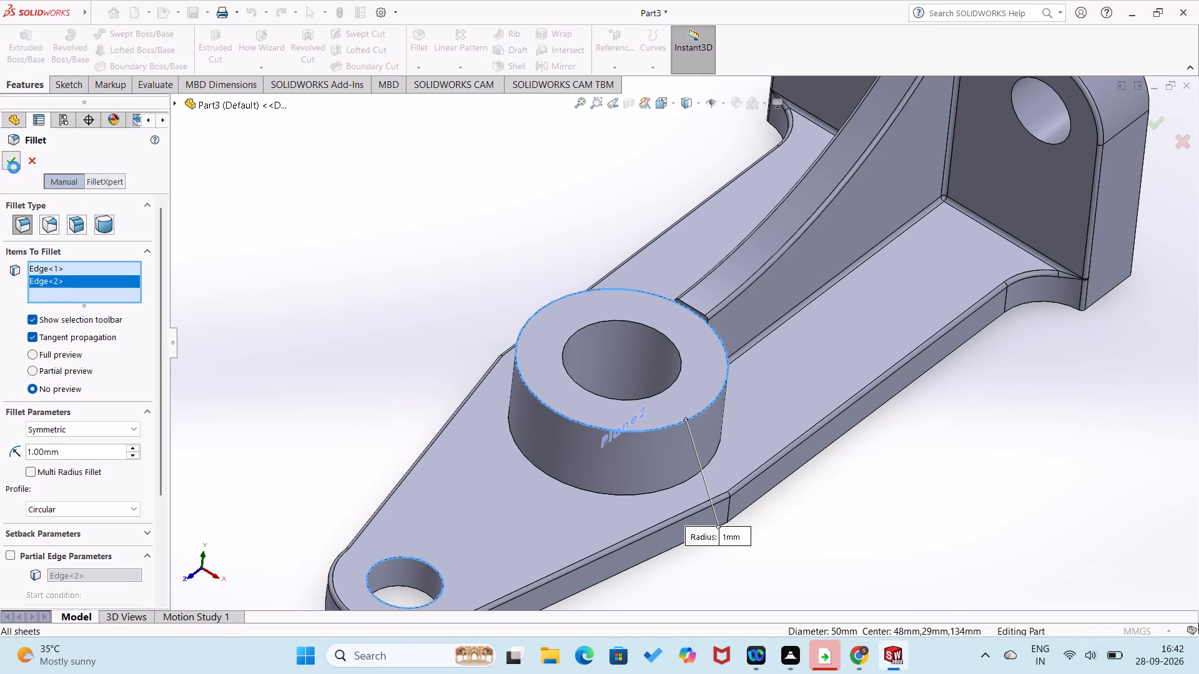
{"action": "left_click", "coordinate": [284, 228]}
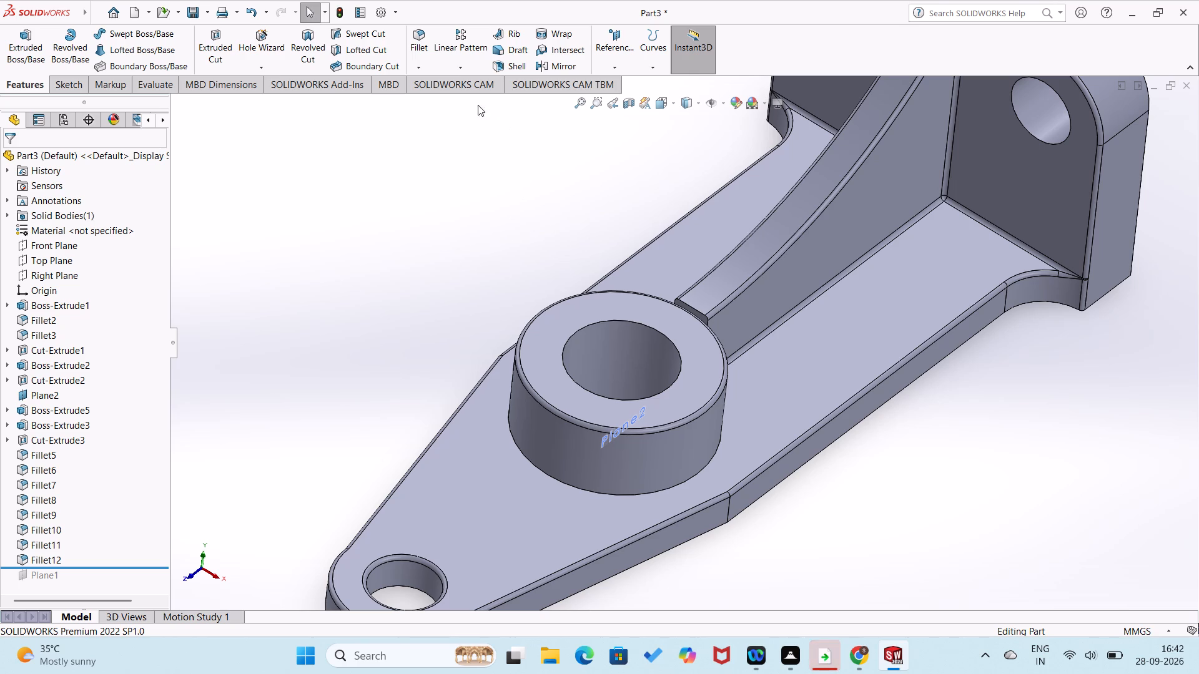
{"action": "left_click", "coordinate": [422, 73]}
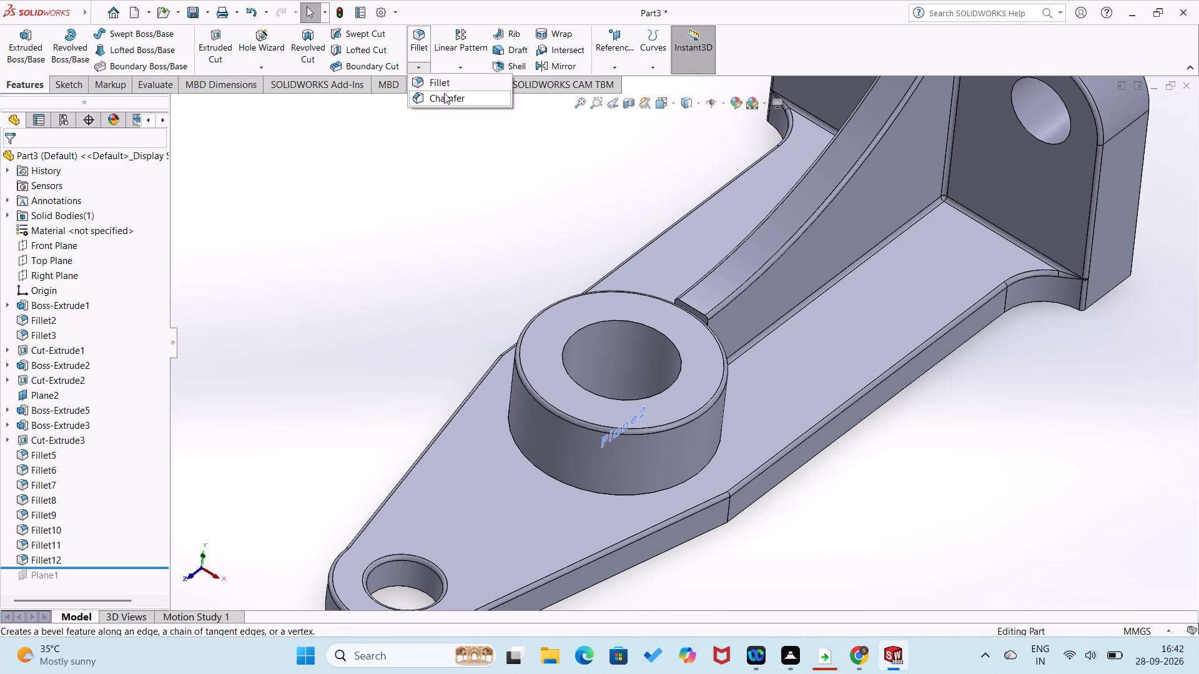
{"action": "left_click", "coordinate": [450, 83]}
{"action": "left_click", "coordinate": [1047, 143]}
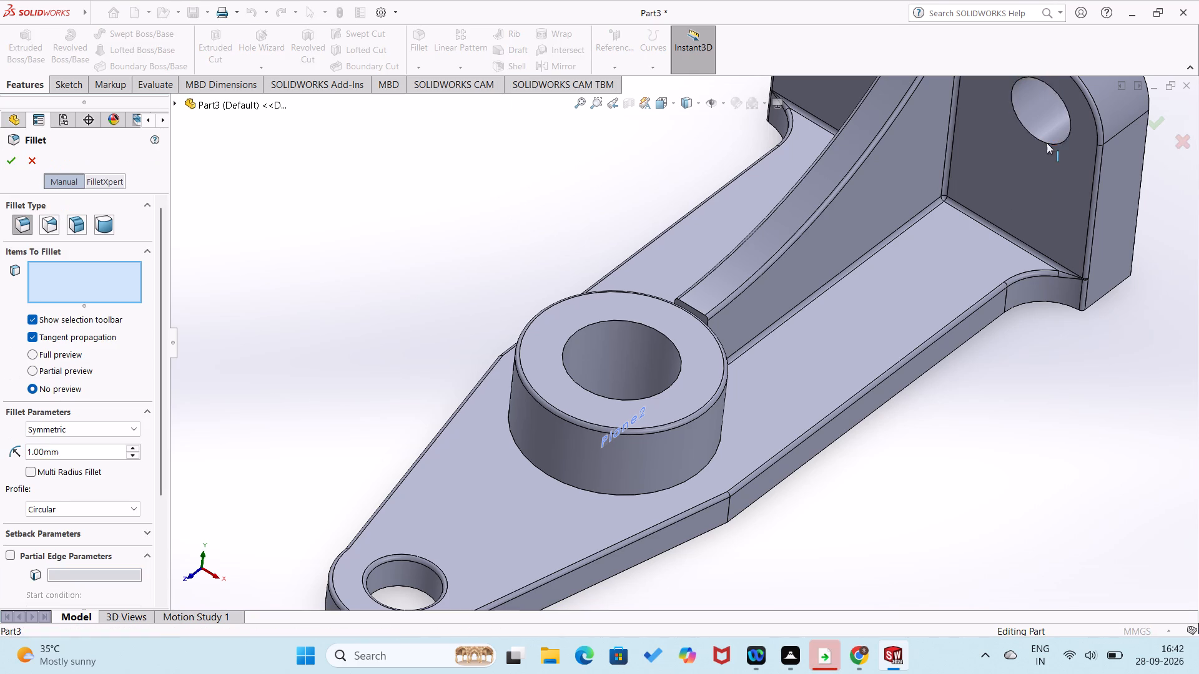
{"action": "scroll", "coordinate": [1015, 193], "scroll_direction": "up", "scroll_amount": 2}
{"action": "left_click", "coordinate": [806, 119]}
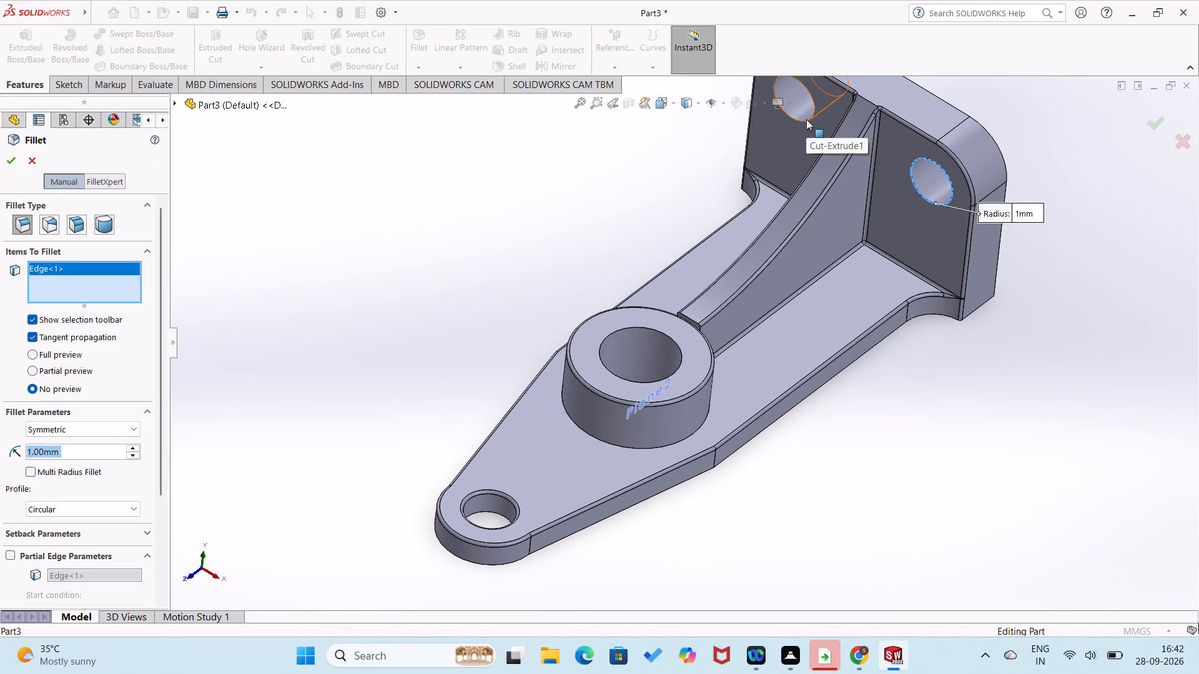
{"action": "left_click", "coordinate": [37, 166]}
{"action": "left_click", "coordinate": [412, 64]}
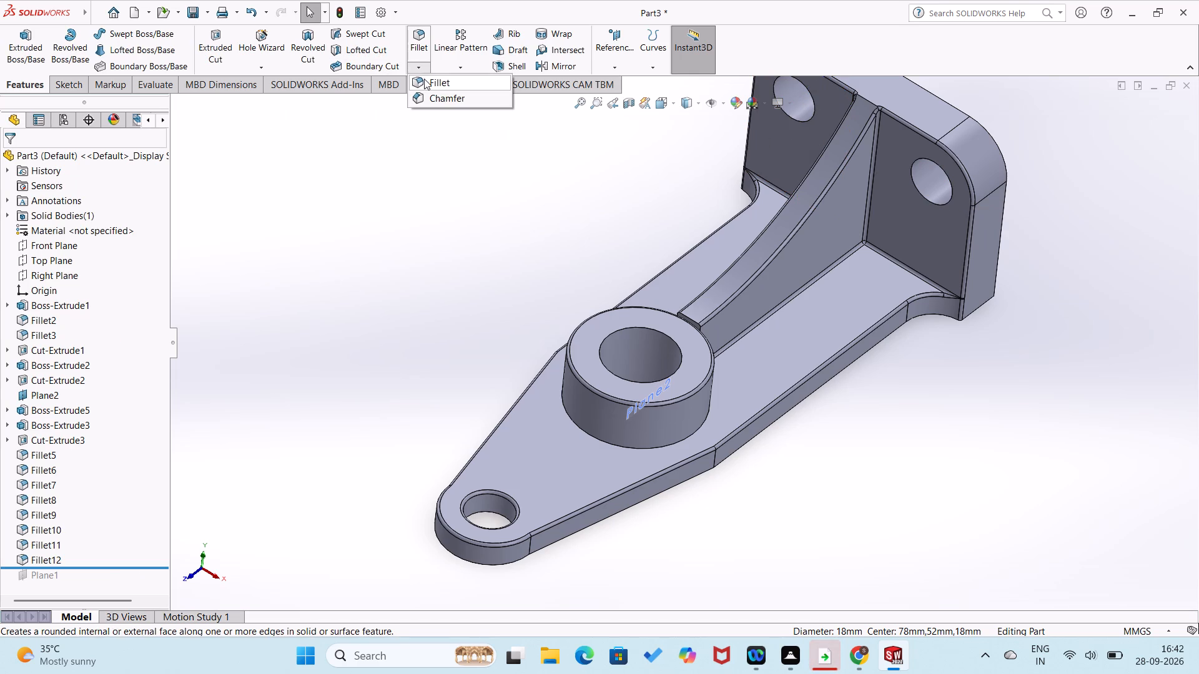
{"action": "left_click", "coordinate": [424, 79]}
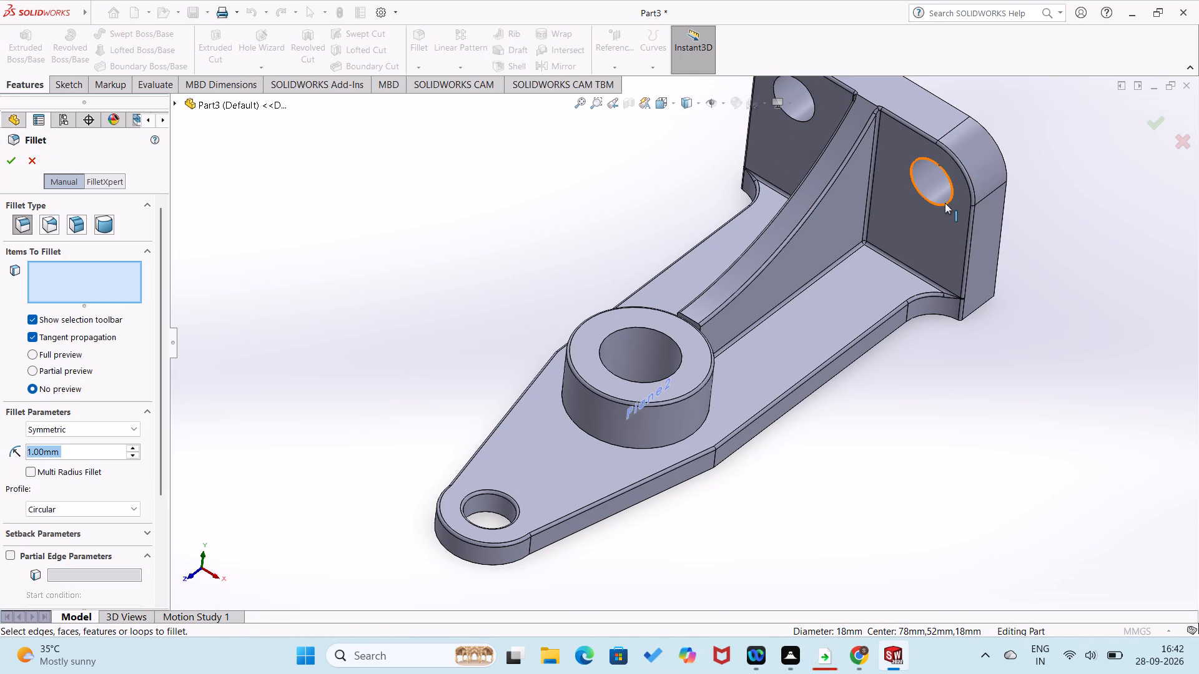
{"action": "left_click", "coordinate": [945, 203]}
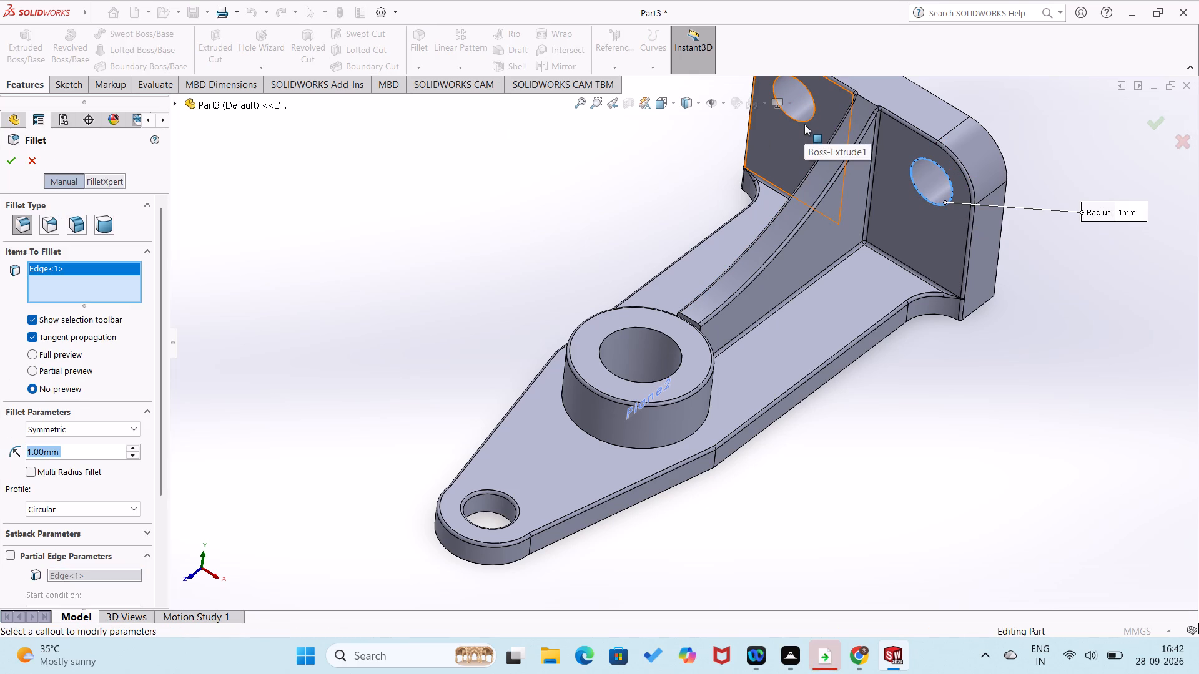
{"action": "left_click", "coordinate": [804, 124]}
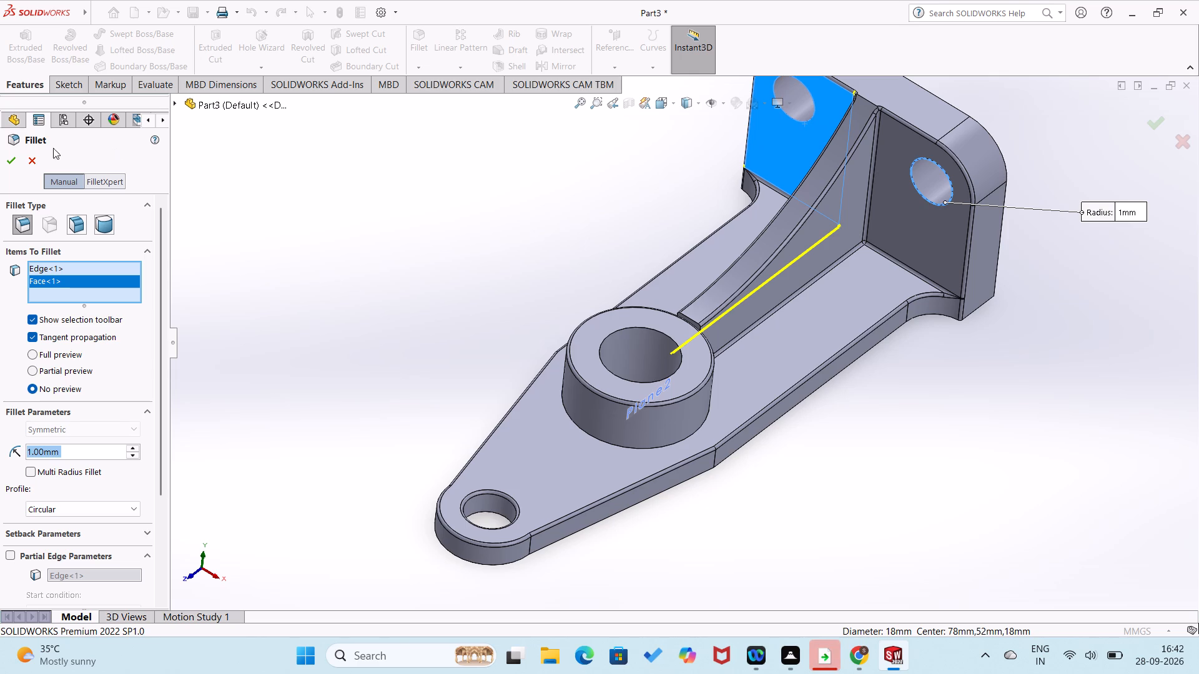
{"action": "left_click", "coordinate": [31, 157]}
Fillet the rib-side edges of both mounting-plate holes and the top edge of the boss's bore with a symmetric 1 mm radius.
{"action": "scroll", "coordinate": [576, 256], "scroll_direction": "down", "scroll_amount": 4}
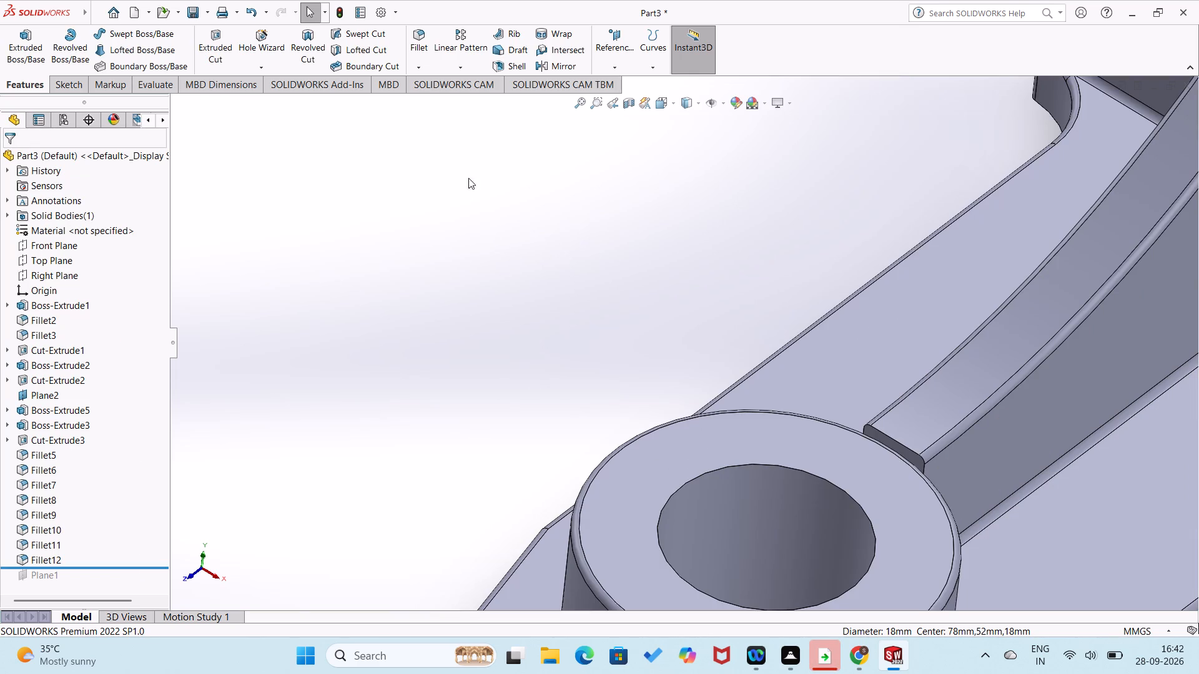
{"action": "left_click", "coordinate": [417, 72]}
{"action": "left_click", "coordinate": [430, 82]}
{"action": "scroll", "coordinate": [773, 193], "scroll_direction": "up", "scroll_amount": 2}
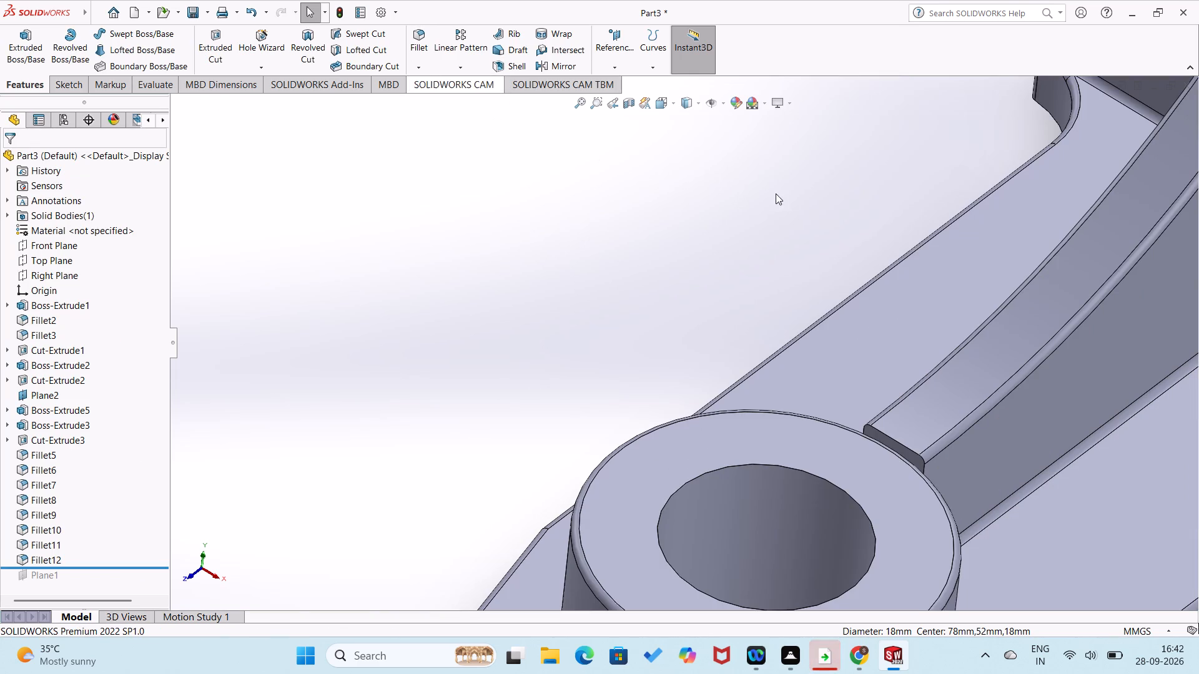
{"action": "scroll", "coordinate": [776, 193], "scroll_direction": "up", "scroll_amount": 3}
{"action": "scroll", "coordinate": [960, 269], "scroll_direction": "up", "scroll_amount": 5}
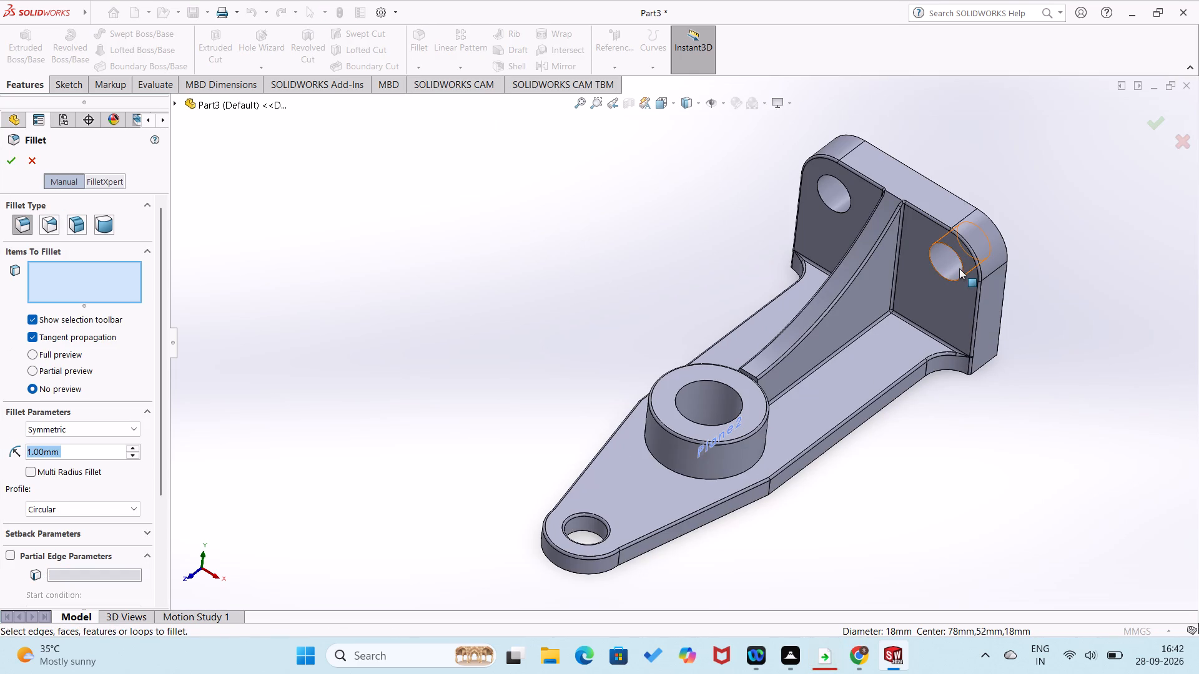
{"action": "scroll", "coordinate": [959, 268], "scroll_direction": "down", "scroll_amount": 5}
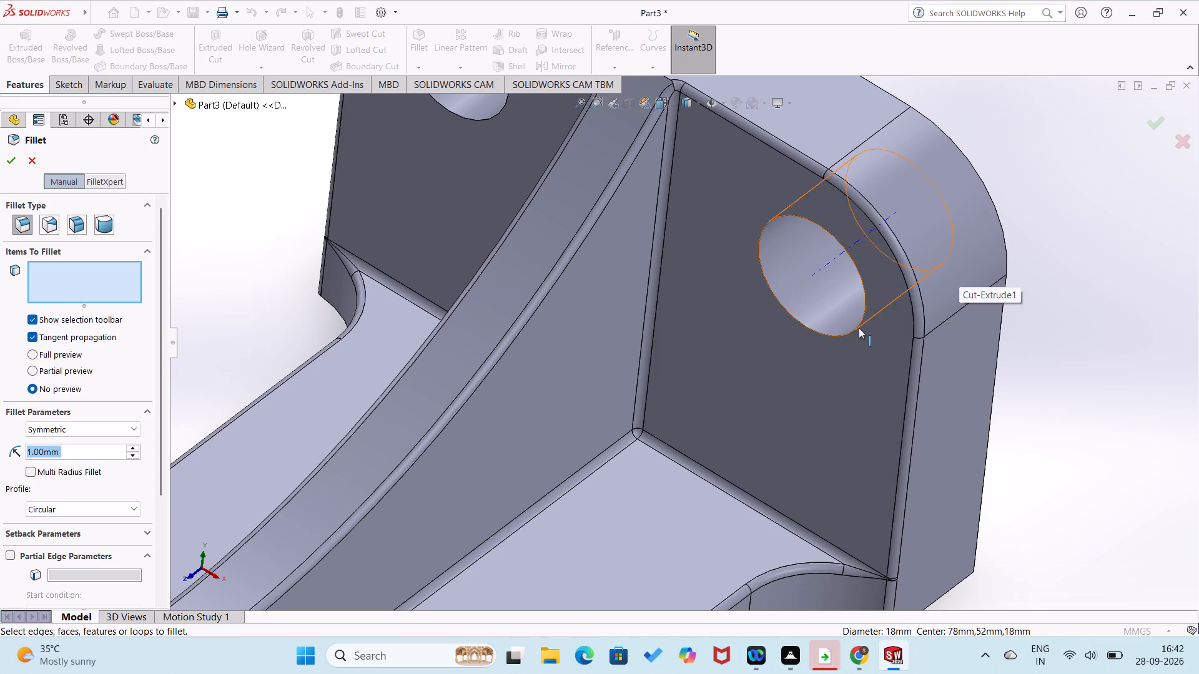
{"action": "left_click", "coordinate": [859, 328]}
{"action": "scroll", "coordinate": [528, 200], "scroll_direction": "up", "scroll_amount": 2}
{"action": "scroll", "coordinate": [522, 203], "scroll_direction": "down", "scroll_amount": 3}
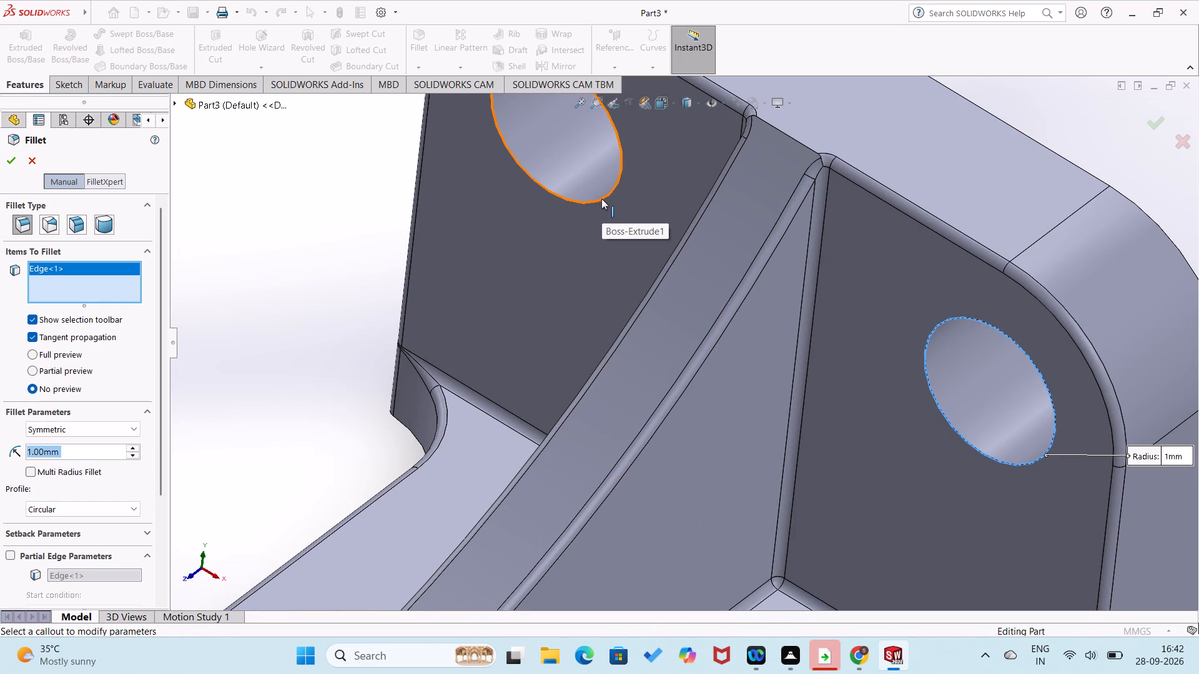
{"action": "left_click", "coordinate": [601, 198]}
{"action": "scroll", "coordinate": [621, 215], "scroll_direction": "up", "scroll_amount": 4}
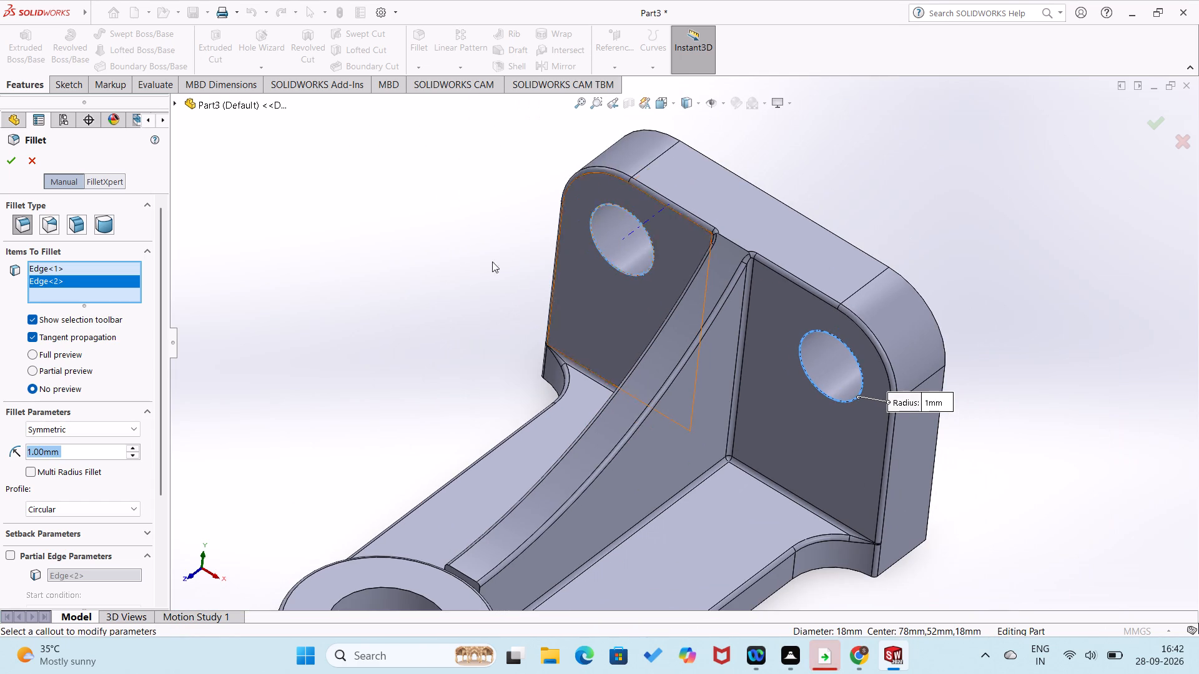
{"action": "scroll", "coordinate": [458, 302], "scroll_direction": "up", "scroll_amount": 3}
{"action": "scroll", "coordinate": [480, 382], "scroll_direction": "up", "scroll_amount": 2}
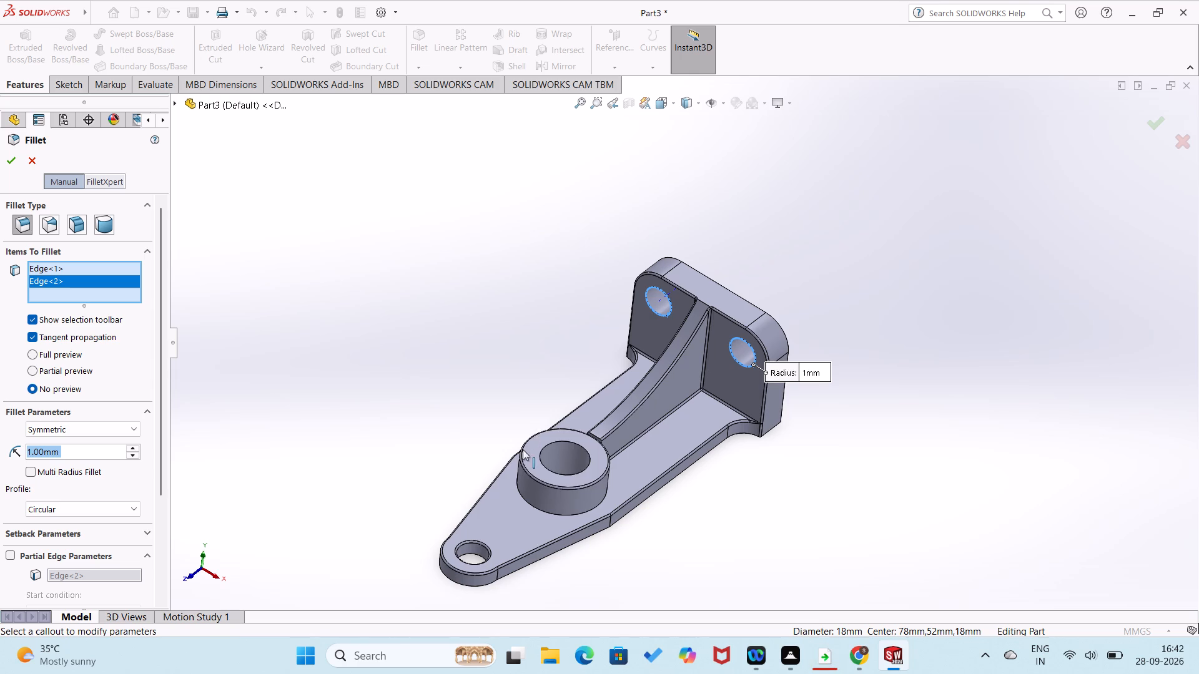
{"action": "left_click", "coordinate": [544, 448]}
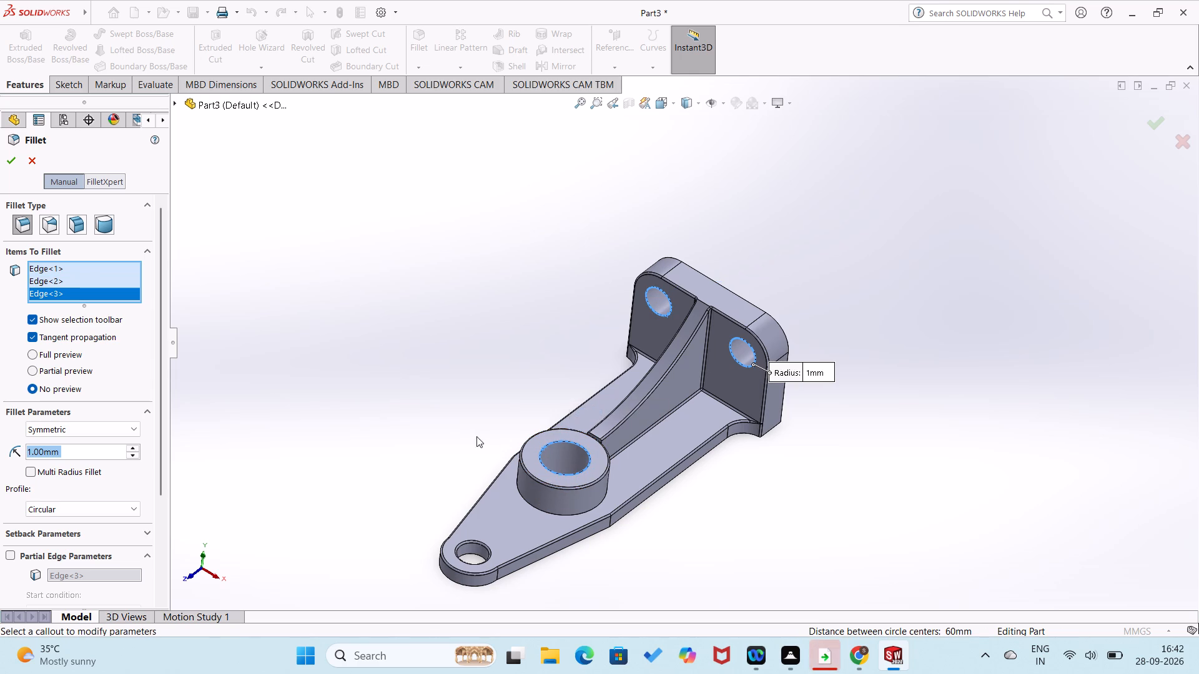
{"action": "left_click", "coordinate": [12, 162]}
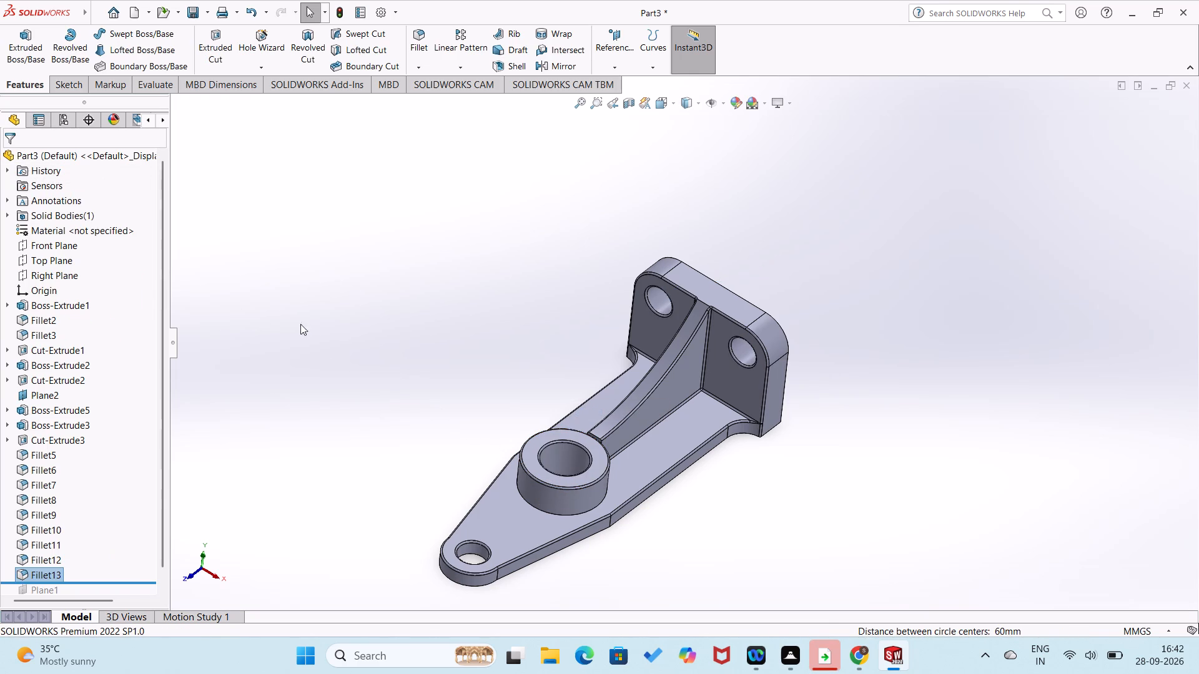
{"action": "left_click", "coordinate": [337, 325]}
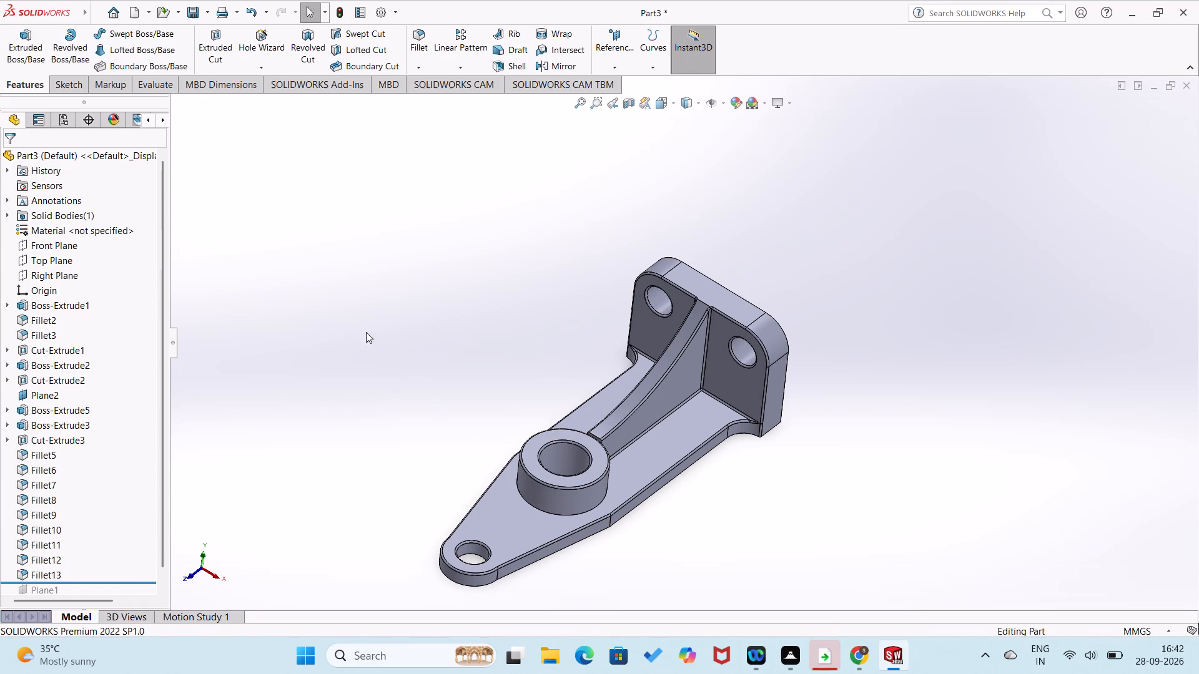
Save the part in the Documents folder as monday123, in the SOLIDWORKS Part format.
{"action": "key", "text": "ctrl+s"}
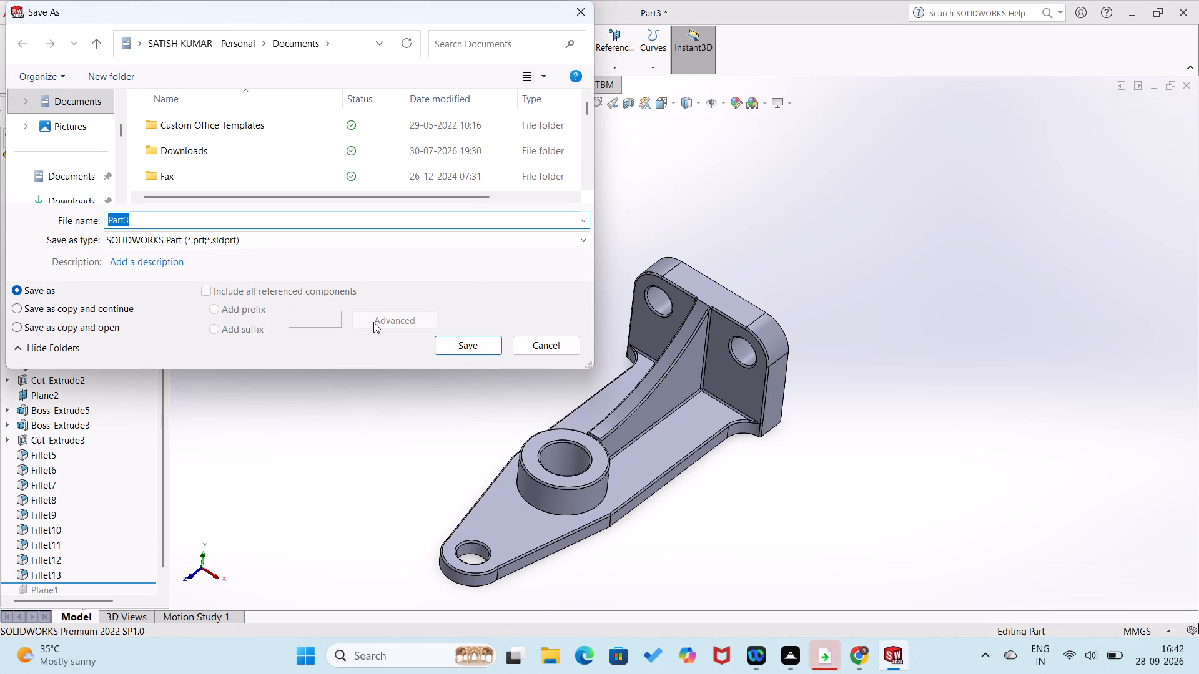
{"action": "type", "text": "ma"}
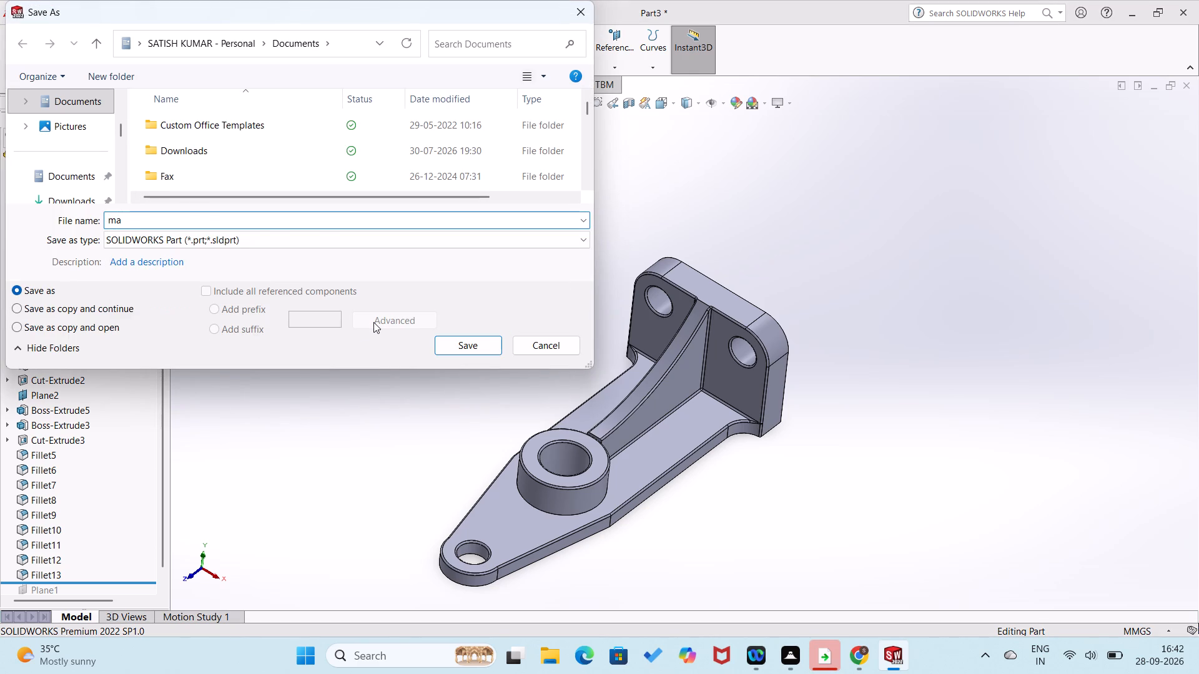
{"action": "key", "text": "BackSpace"}
{"action": "type", "text": "onda"}
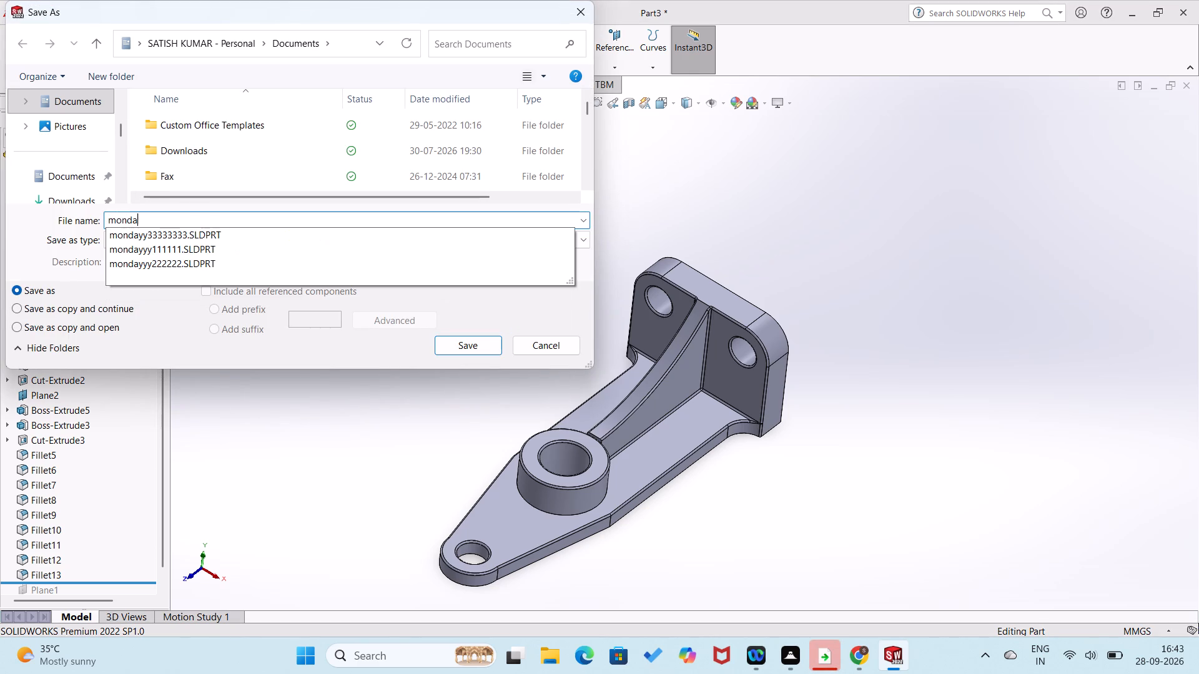
{"action": "key", "text": "y"}
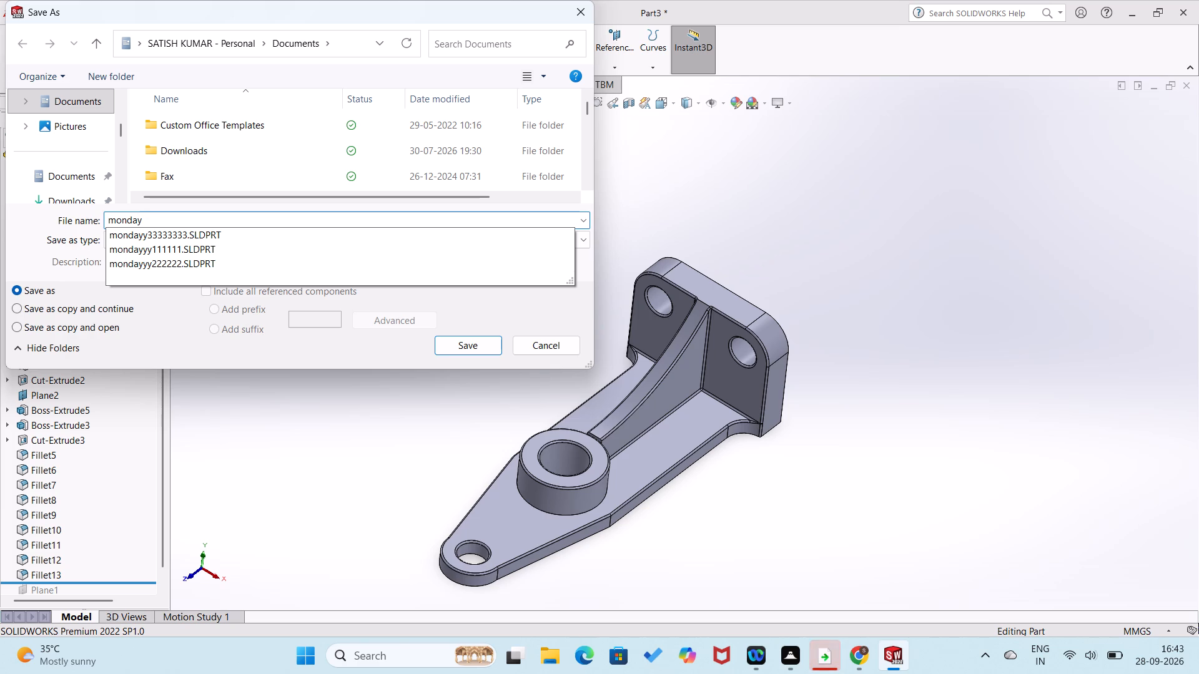
{"action": "type", "text": "123"}
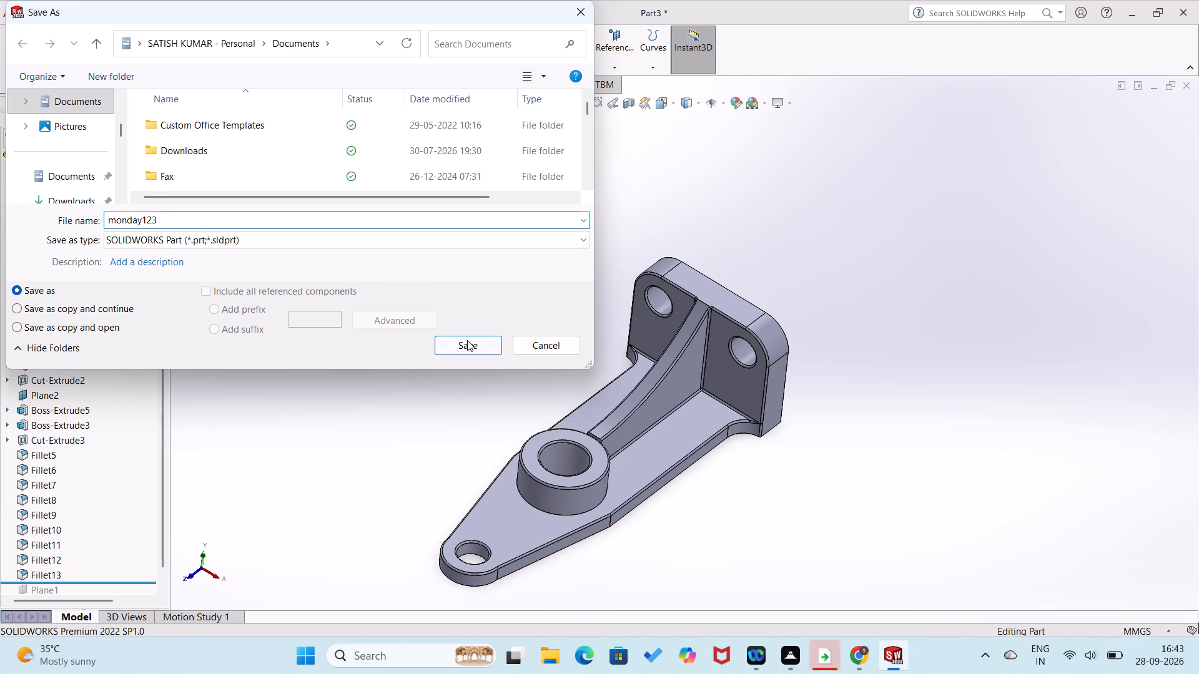
{"action": "left_click", "coordinate": [467, 341]}
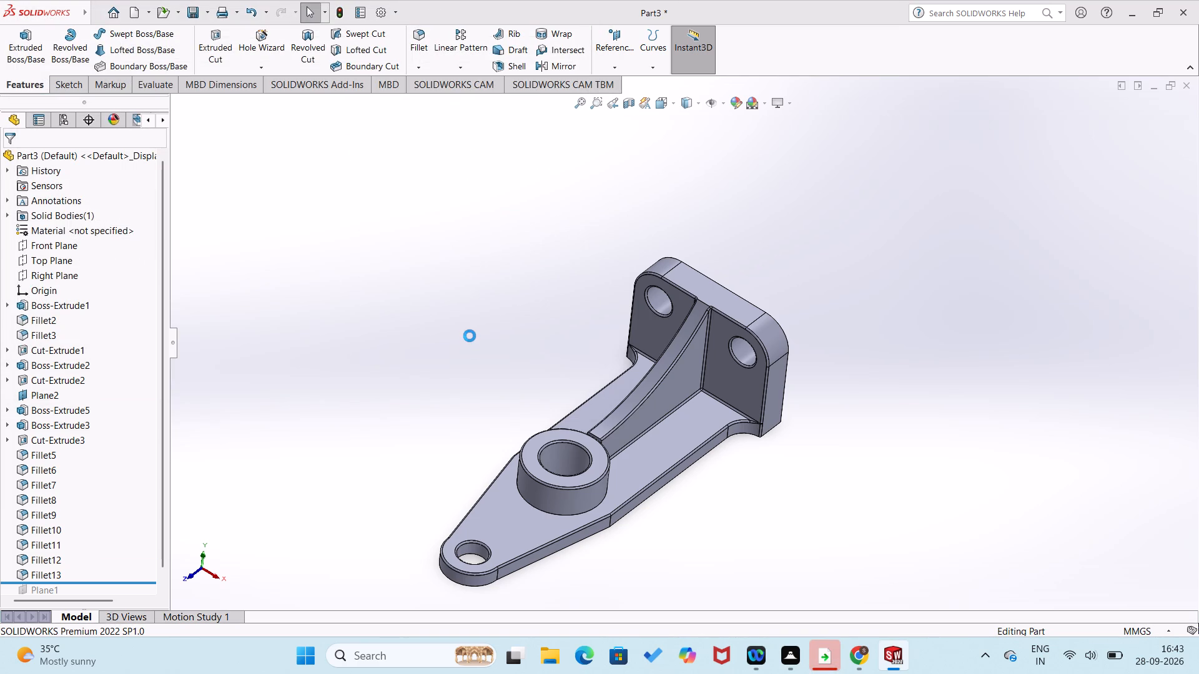